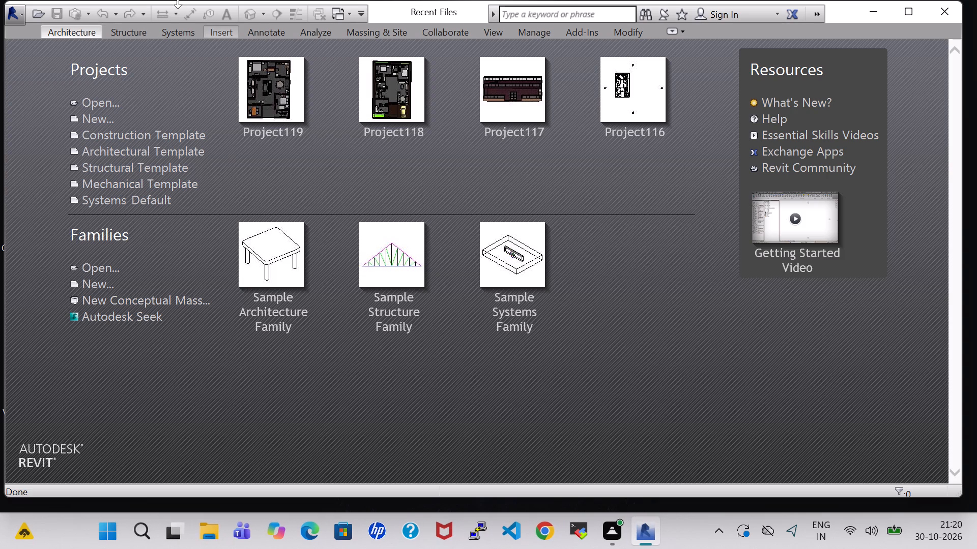
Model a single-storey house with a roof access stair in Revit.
Create a new project from the Architectural Template.
left_click(90, 124)
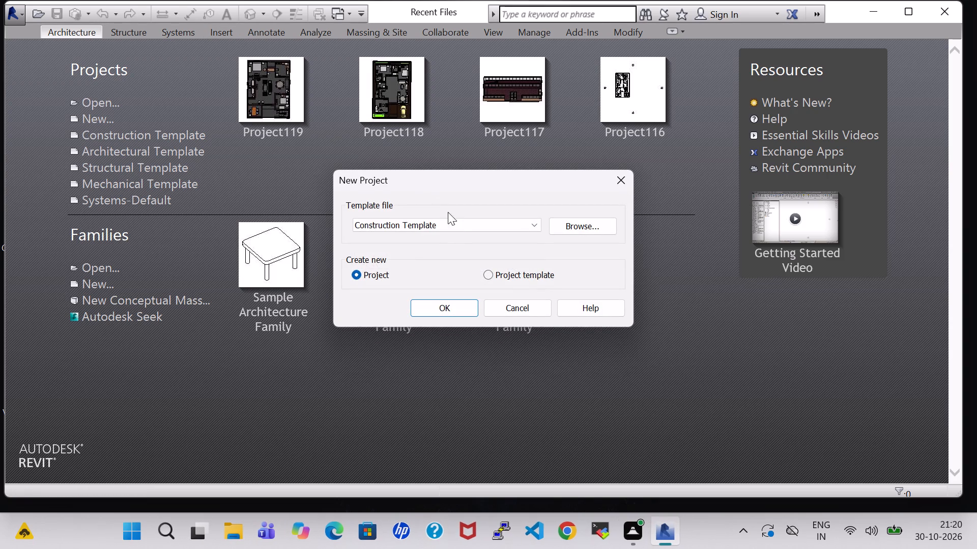
left_click(462, 223)
left_click(418, 260)
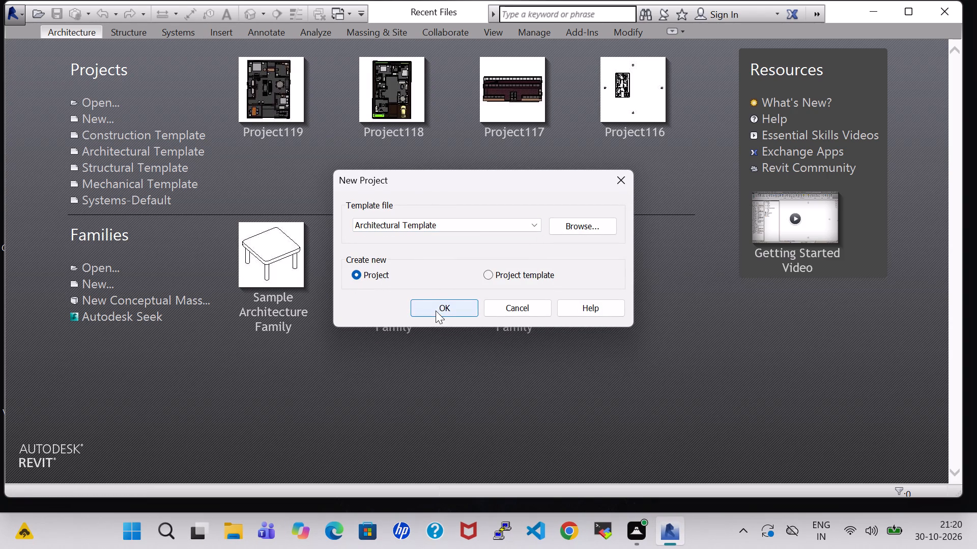
left_click(436, 311)
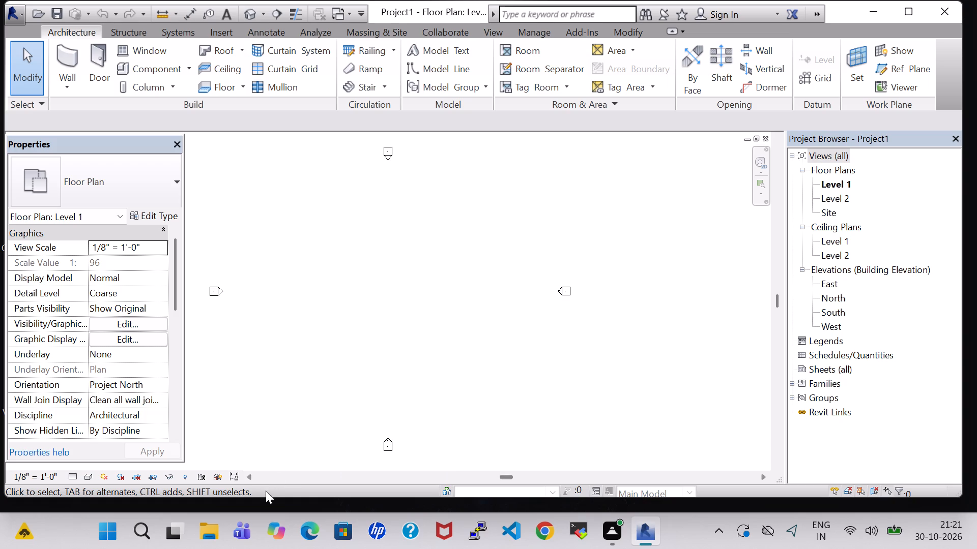
Draw a closed rectangle of Generic - 8" exterior walls on Level 1, 25' wide by 45' deep, with a 10' unconnected height.
left_click(248, 475)
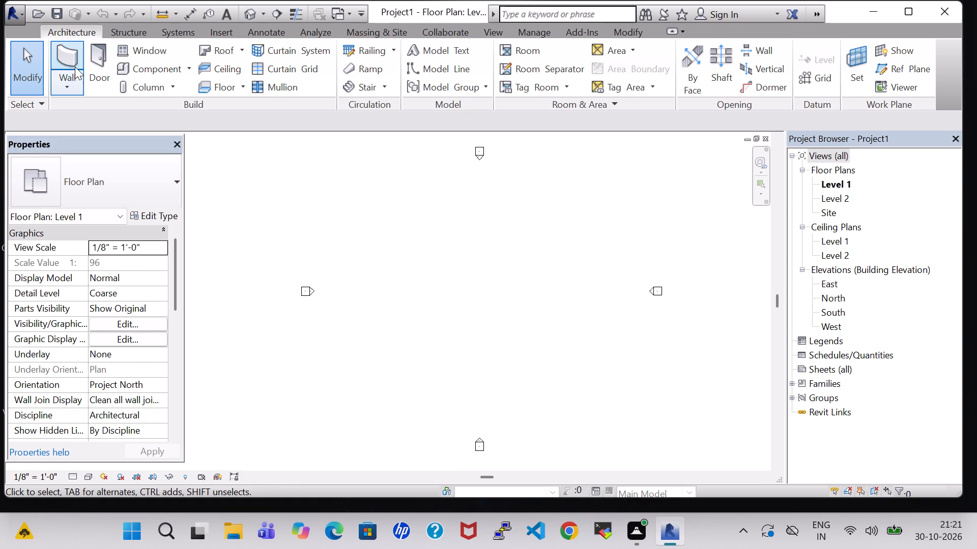
left_click(75, 67)
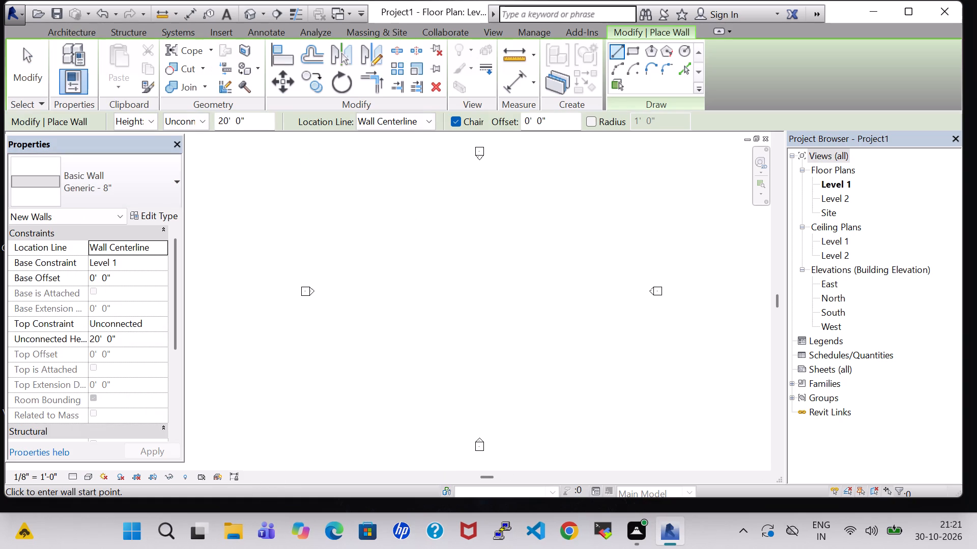
left_click(223, 119)
key("BackSpace")
key("1")
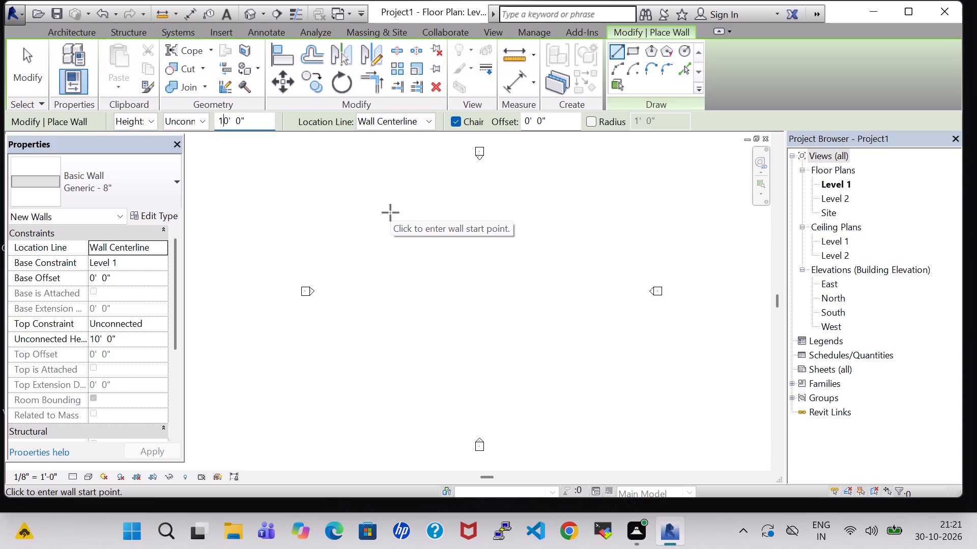
left_click(390, 212)
type("25")
key("Return")
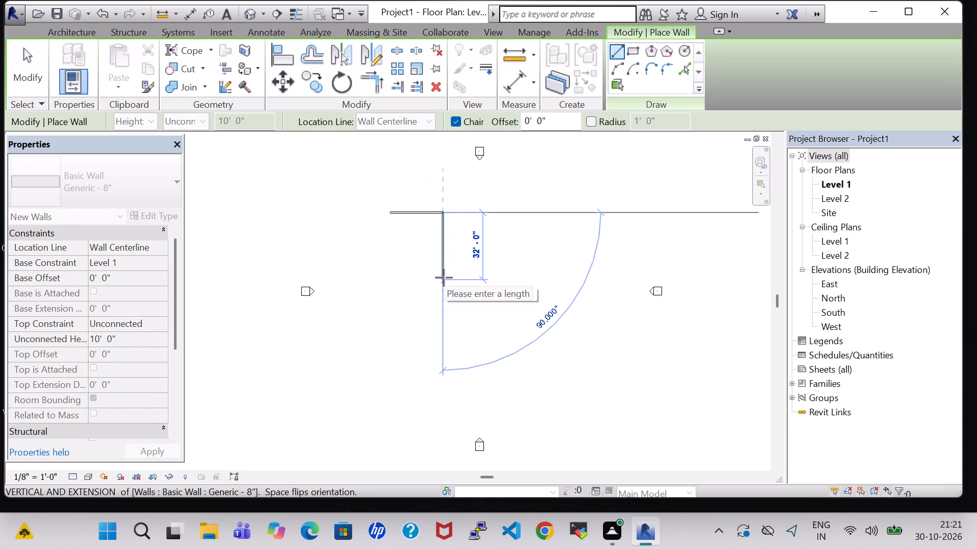
type("45")
key("Return")
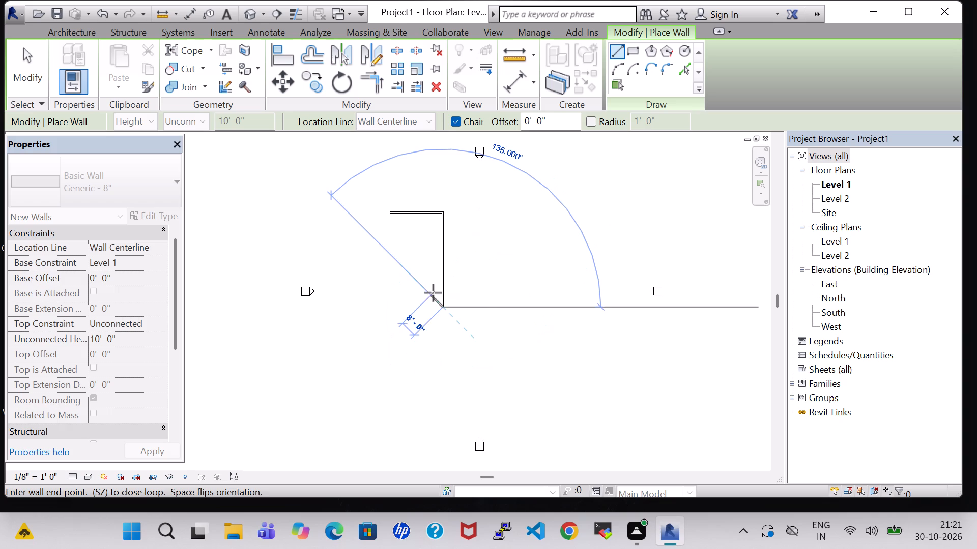
left_click(393, 303)
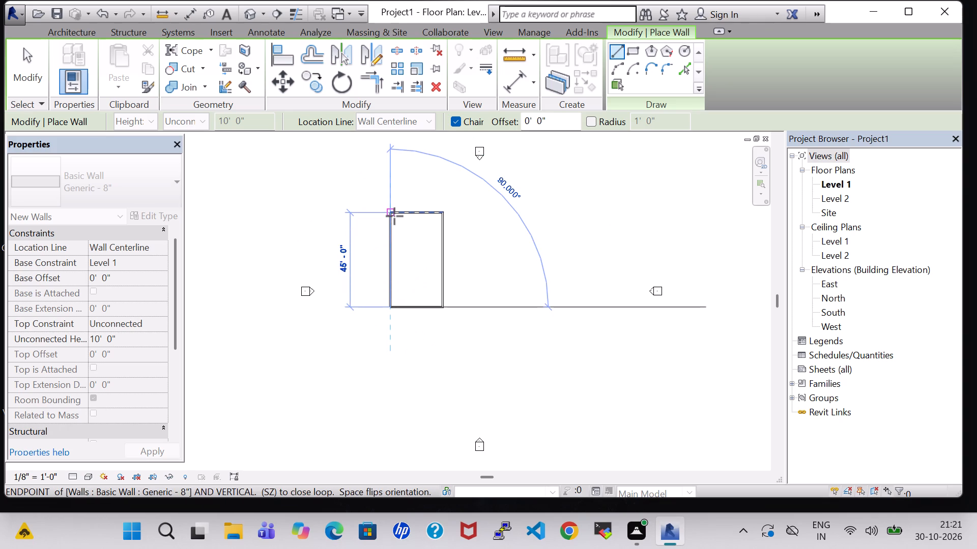
left_click(394, 216)
key("Escape")
key("Escape")
Draw a horizontal cross wall from the west to the east exterior wall, 4' south of the north wall.
scroll(407, 259, "up", 1)
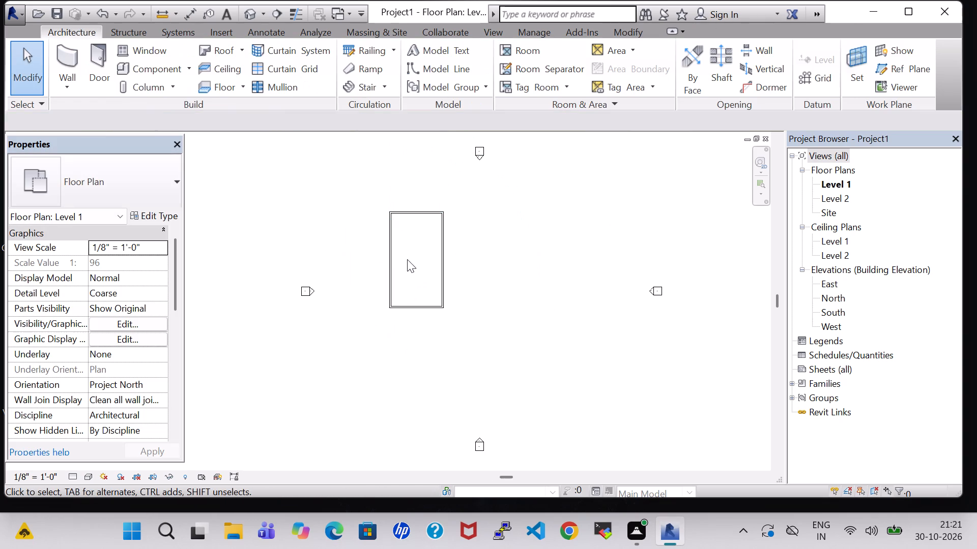
scroll(407, 259, "up", 4)
middle_click_drag(409, 260, 456, 275)
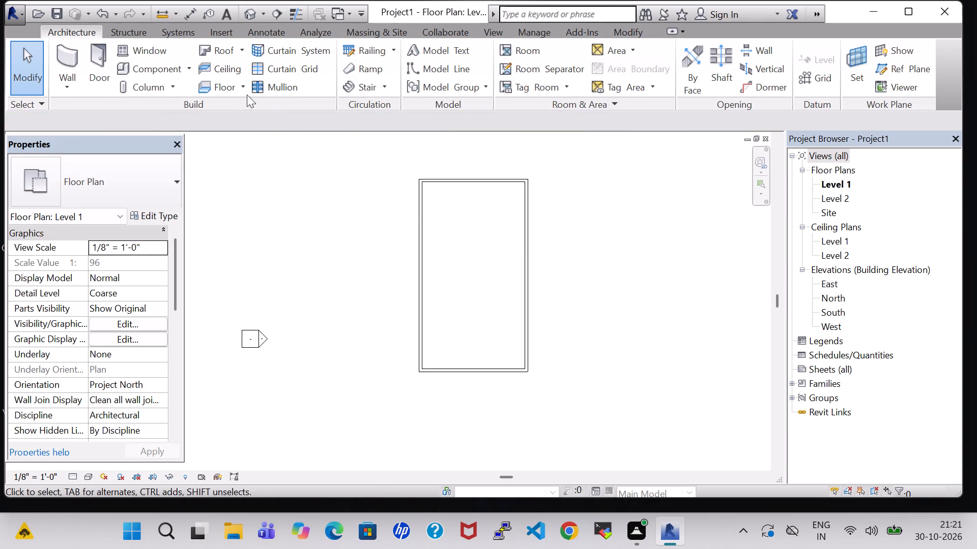
left_click(78, 51)
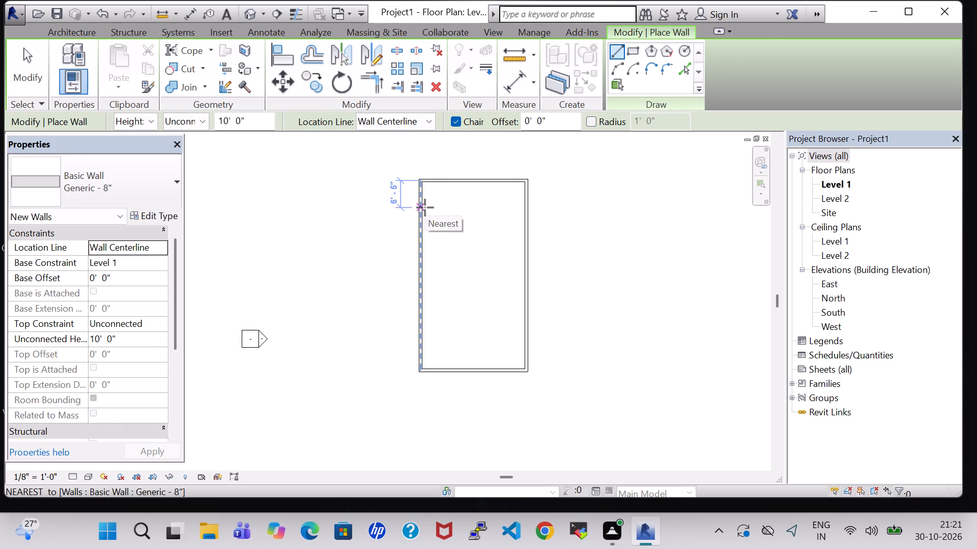
key("4")
key("apostrophe")
key("Return")
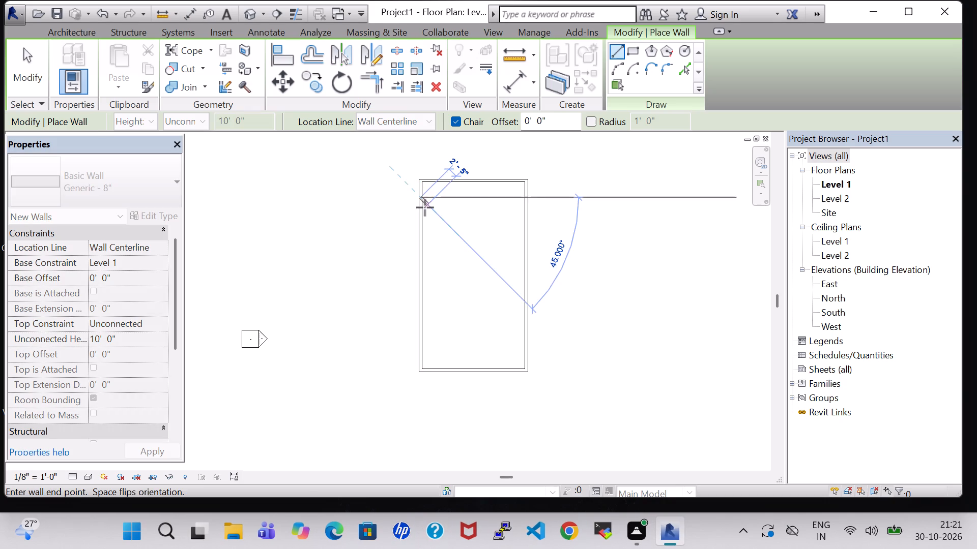
left_click(528, 200)
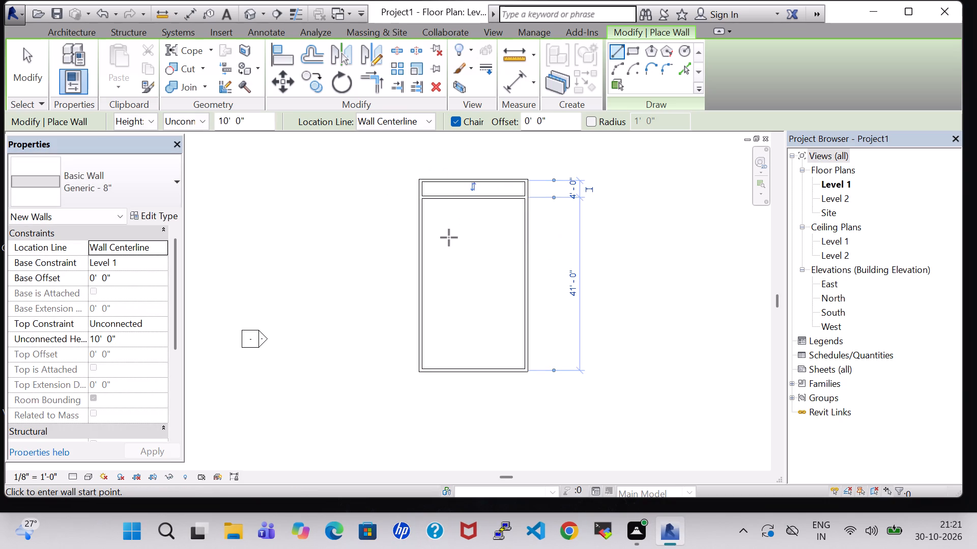
key("Escape")
Draw a short vertical partition between the north wall and the cross wall, 7'5" from the east wall, and dismiss the backup notification.
scroll(449, 237, "up", 5)
middle_click_drag(449, 237, 431, 300)
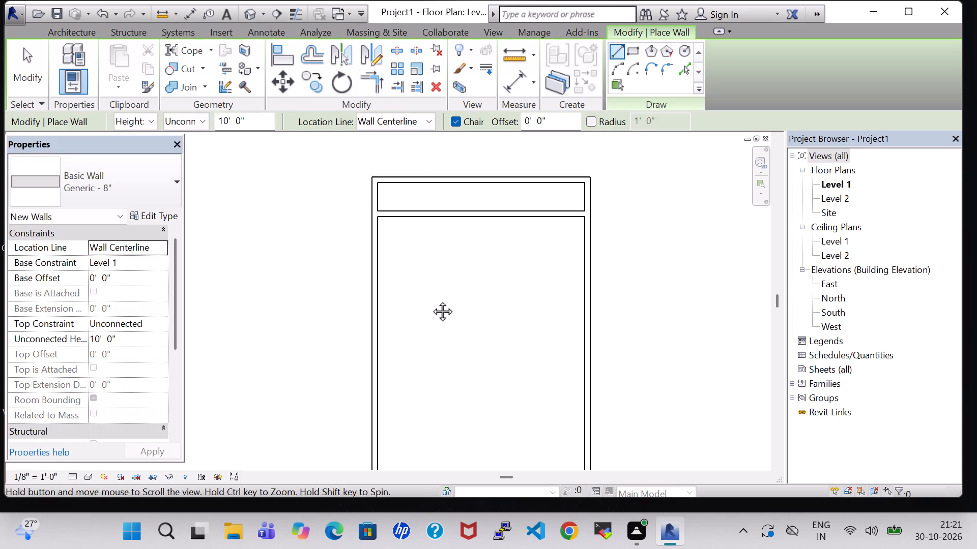
middle_click_drag(431, 300, 426, 321)
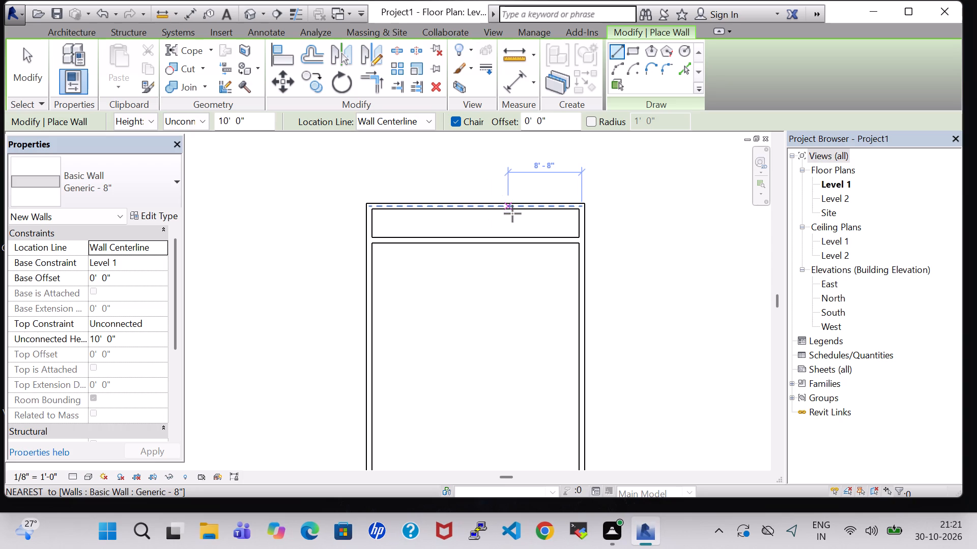
key("7")
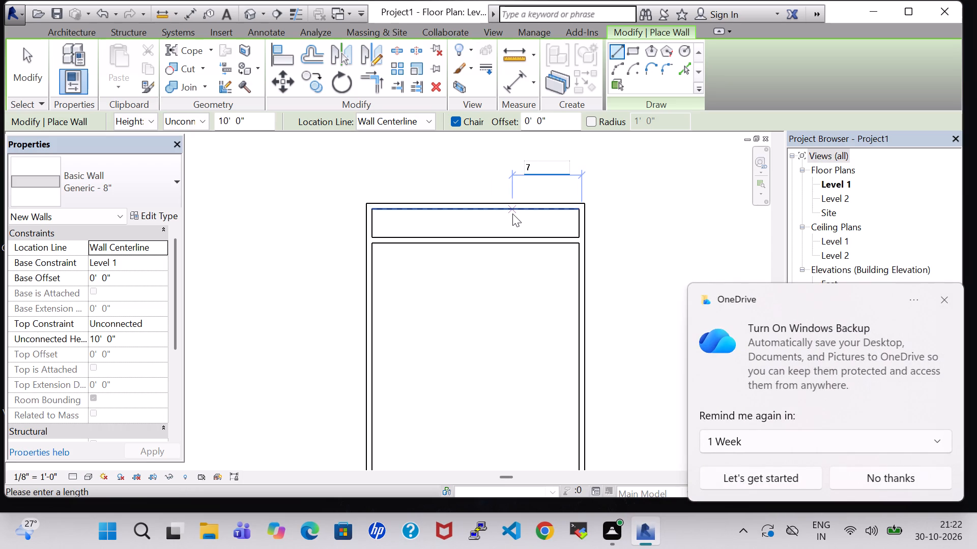
key("apostrophe")
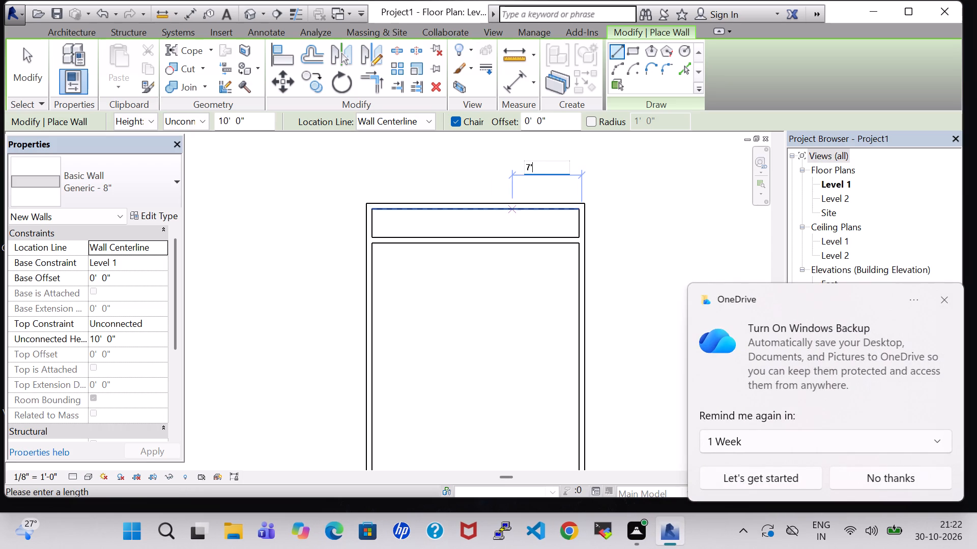
key("5")
key("shift+quotedbl")
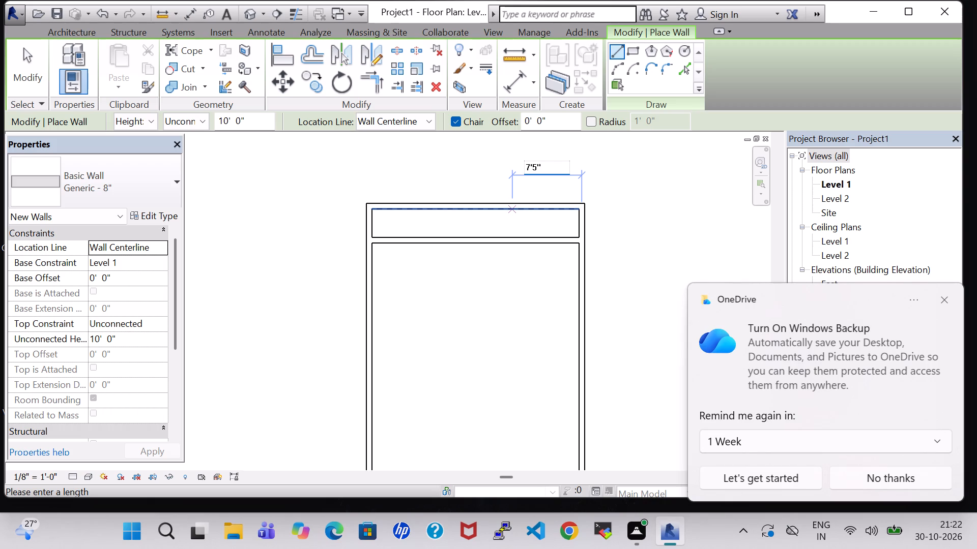
key("Return")
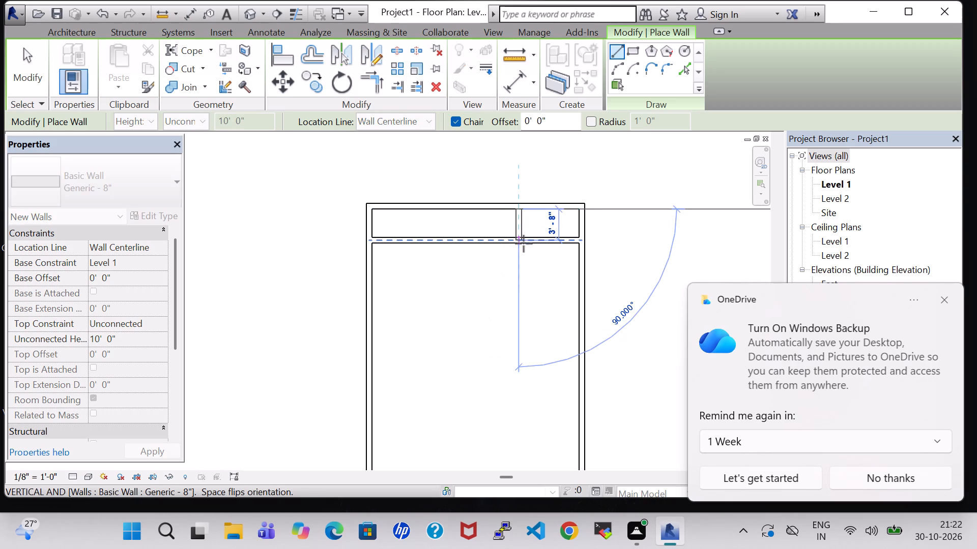
left_click(525, 242)
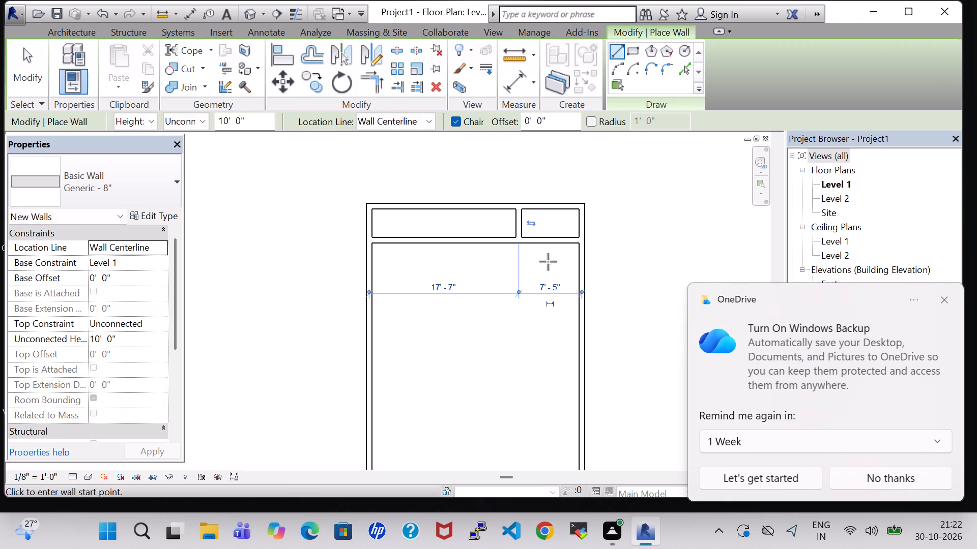
key("Escape")
key("Escape")
left_click(945, 300)
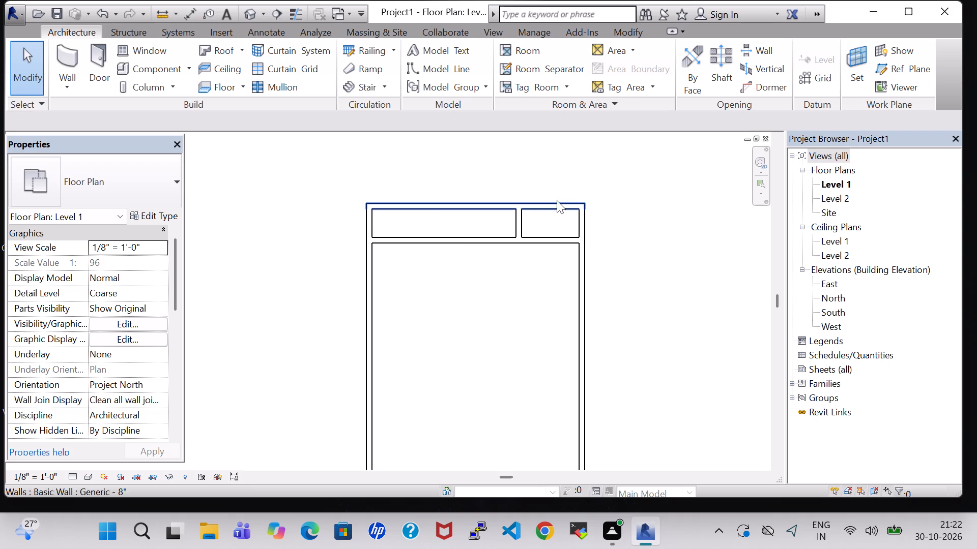
Check the distances from the short partition to the east and west exterior walls.
key("d")
key("i")
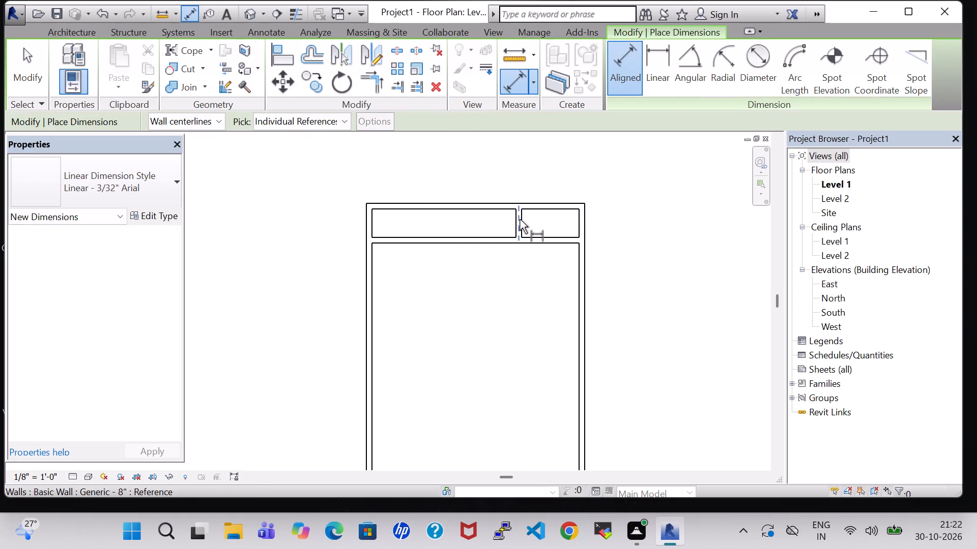
left_click(521, 219)
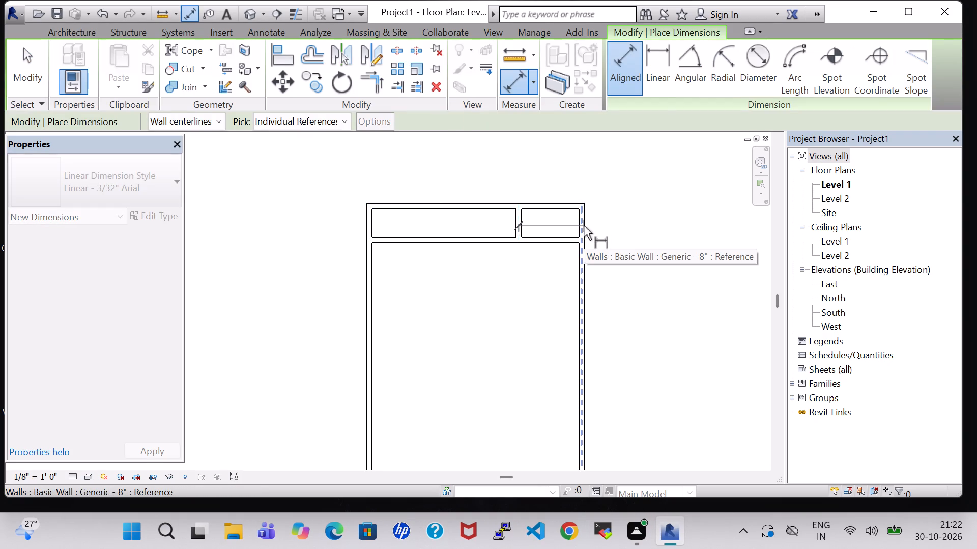
left_click(584, 226)
key("Escape")
key("Escape")
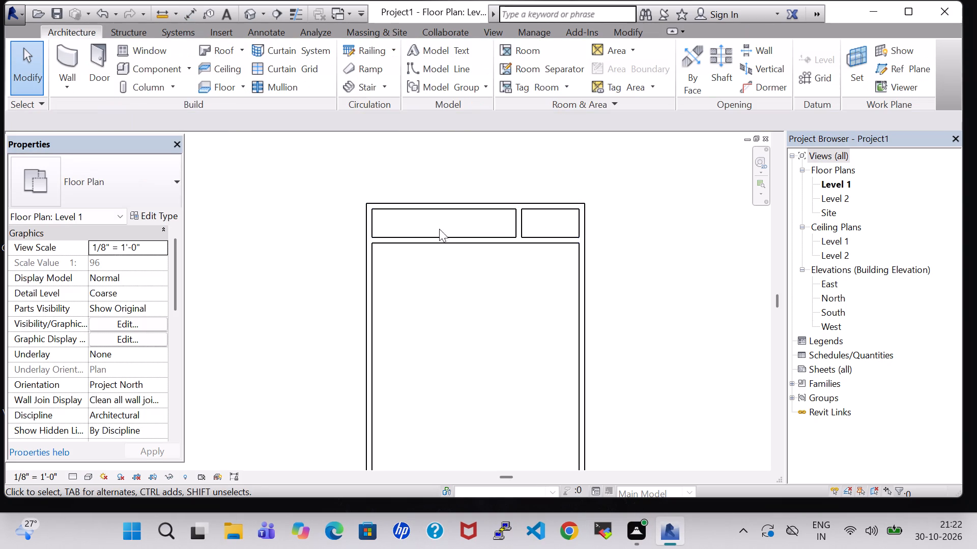
type("di")
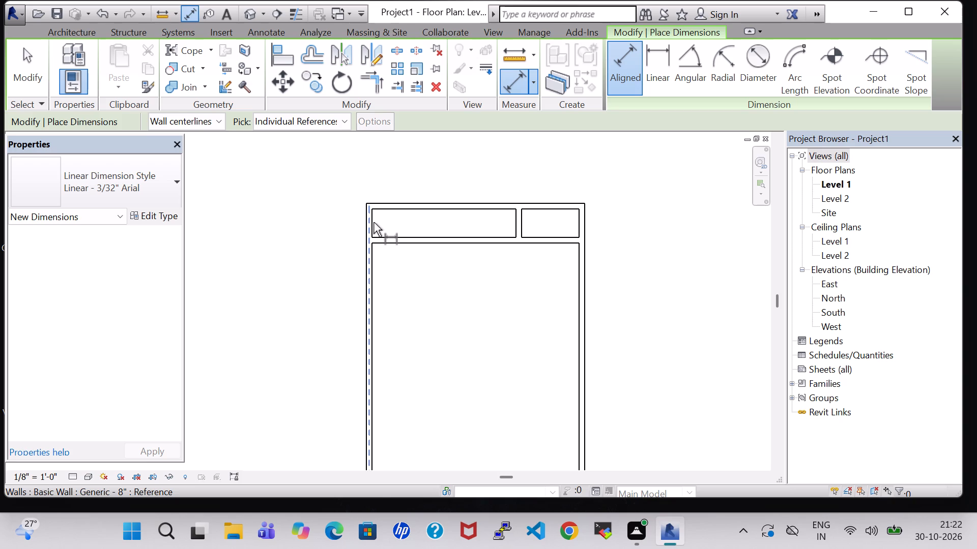
left_click(519, 230)
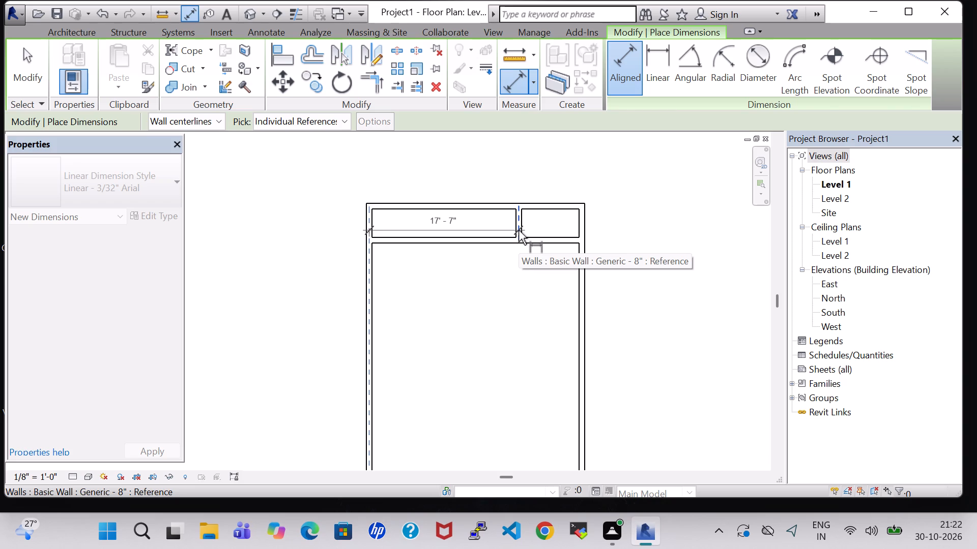
key("Escape")
key("Escape")
left_click(519, 224)
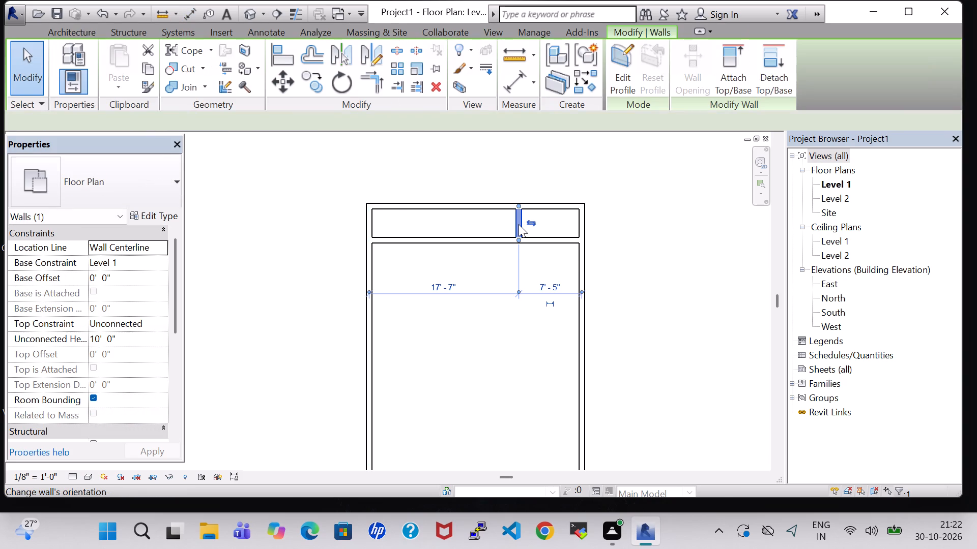
left_click(472, 343)
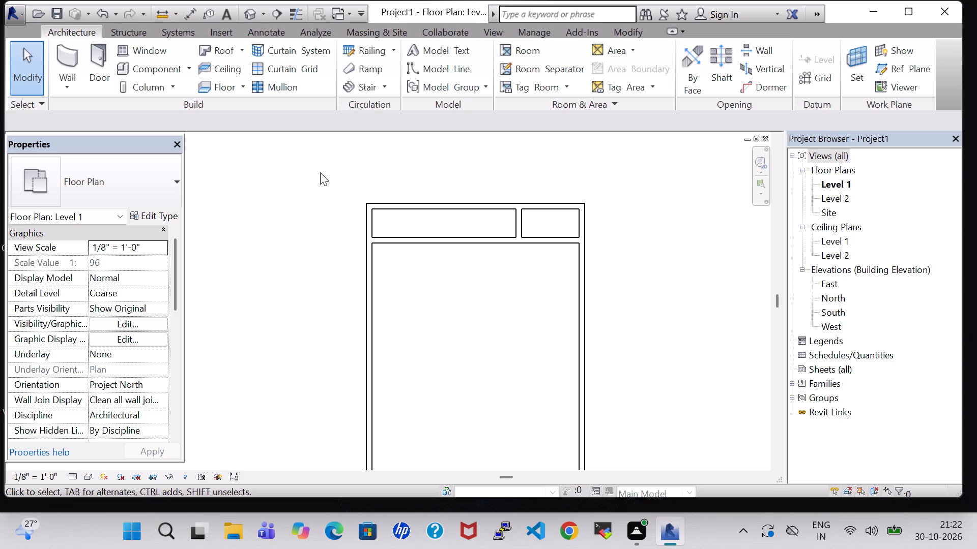
Draw a second horizontal cross wall from the west to the east exterior wall, 12' south of the first cross wall.
left_click(73, 51)
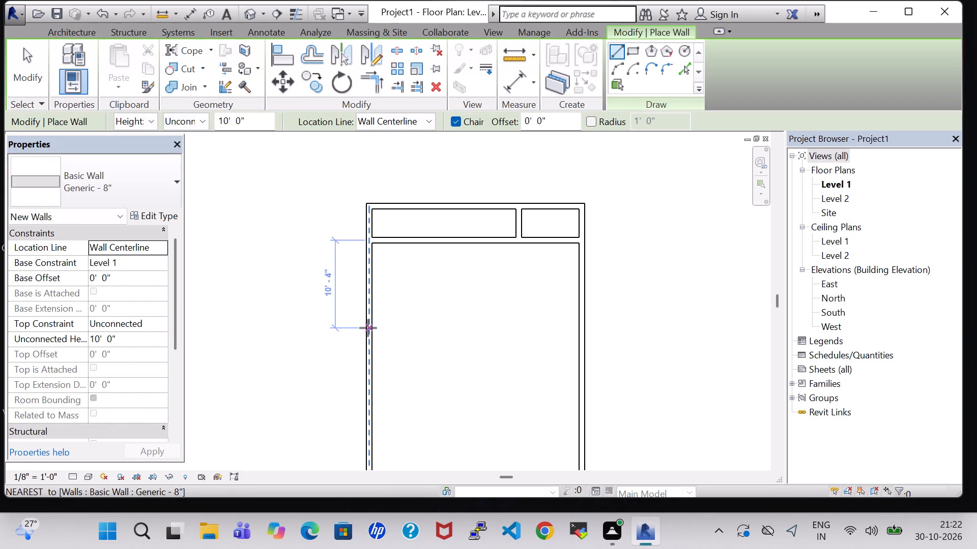
key("1")
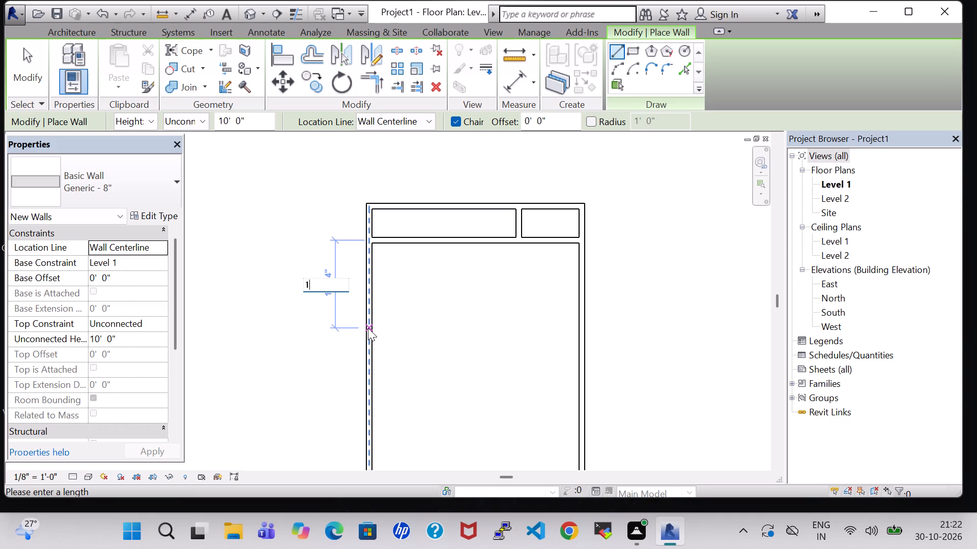
key("2")
key("Return")
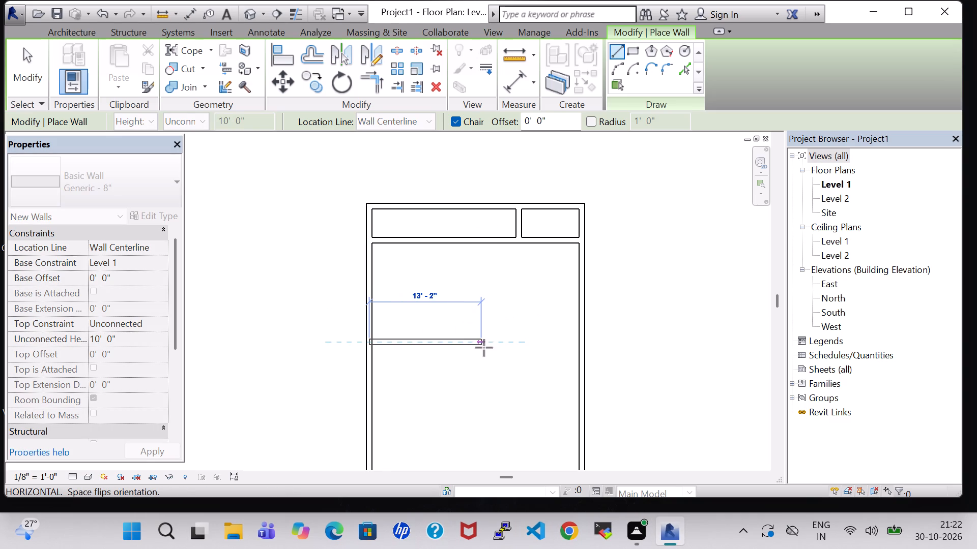
left_click(584, 350)
key("Escape")
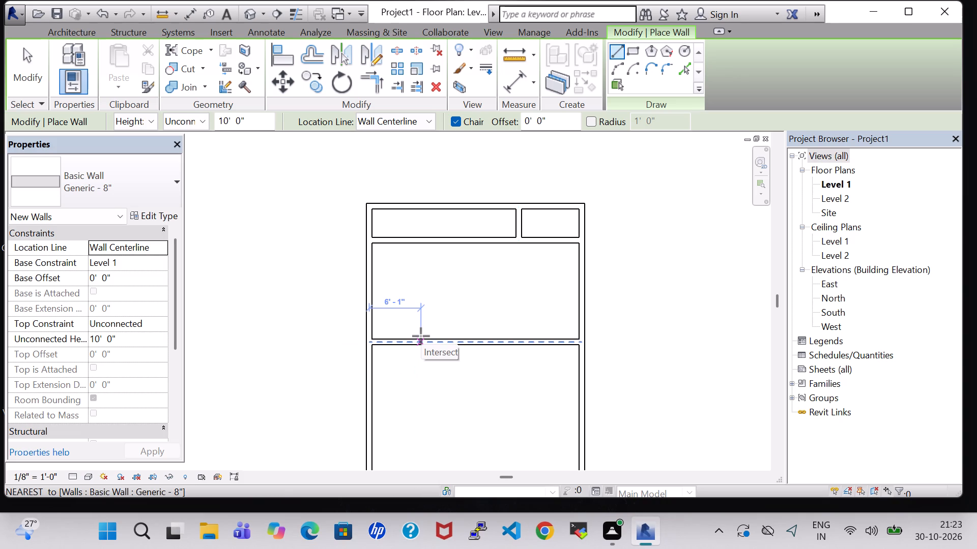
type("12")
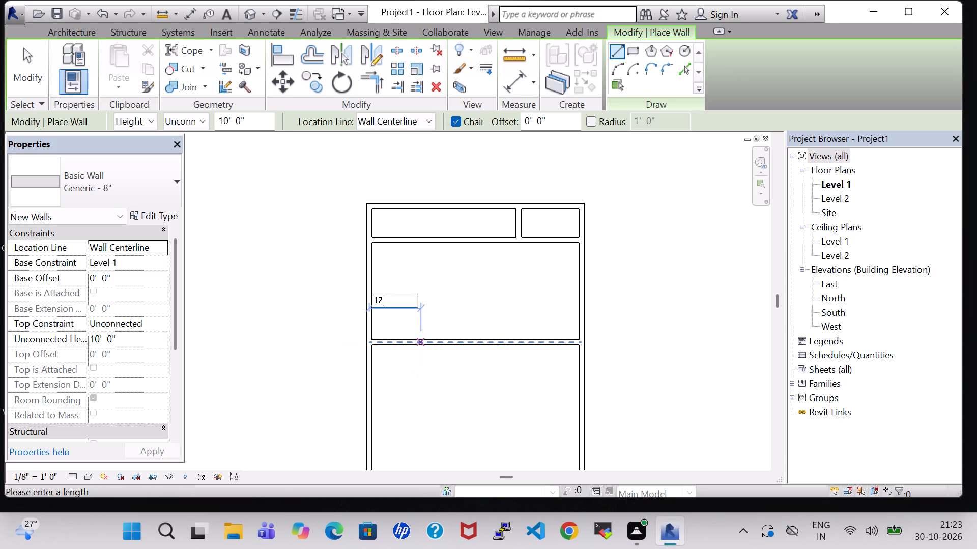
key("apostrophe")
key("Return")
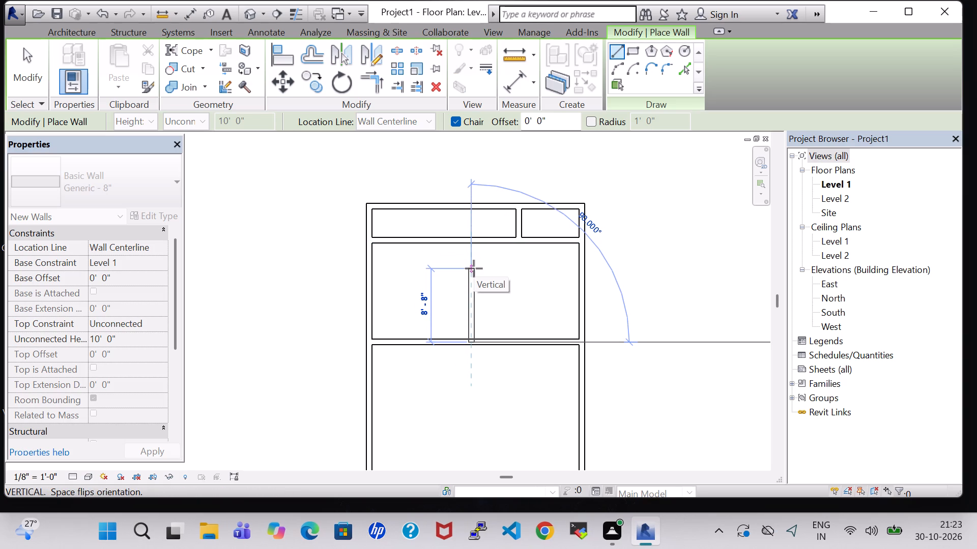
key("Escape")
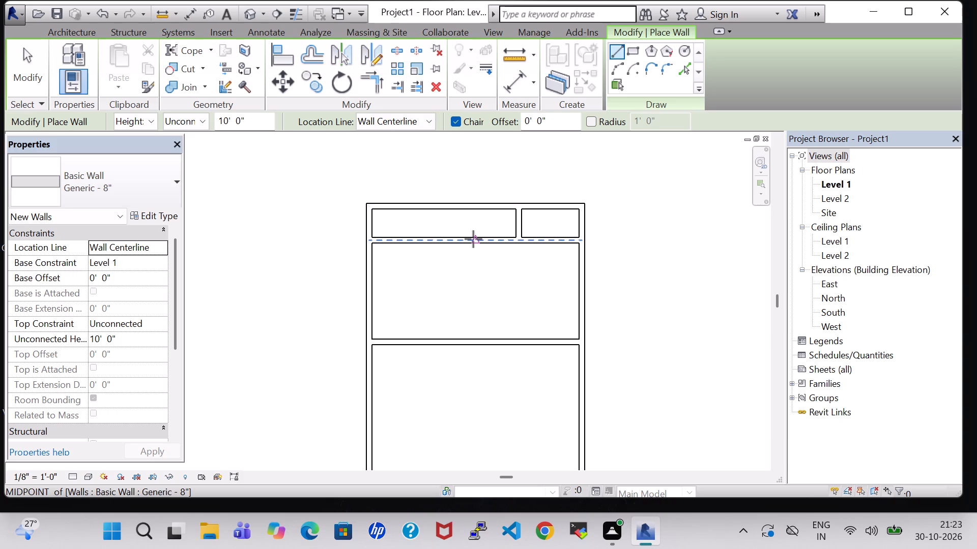
Draw a vertical partition from the midpoint of the first cross wall to the second cross wall, 12'6" from the west wall.
left_click(475, 239)
left_click(473, 343)
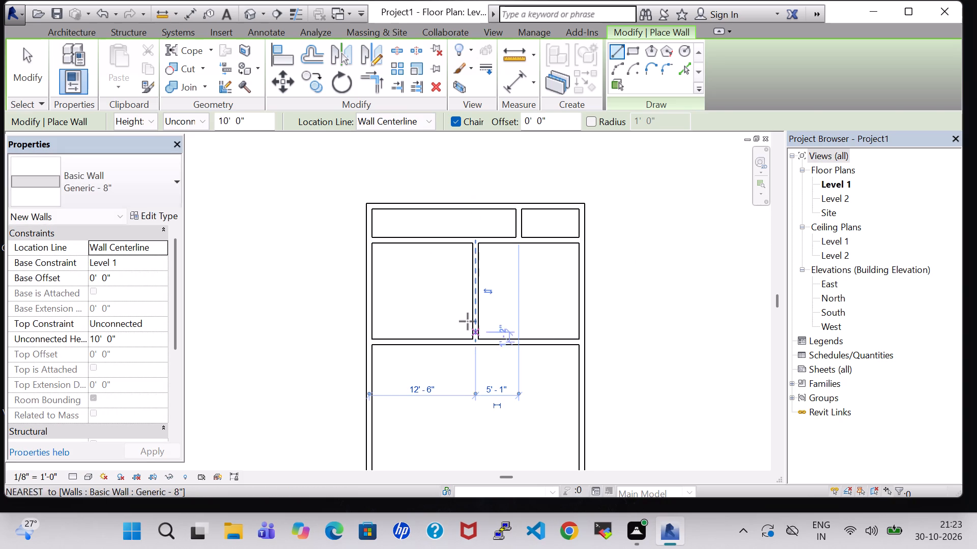
key("Escape")
key("Escape")
Draw a third horizontal cross wall from the west to the east exterior wall, 10' south of the second cross wall.
scroll(442, 290, "down", 1)
middle_click_drag(442, 290, 447, 244)
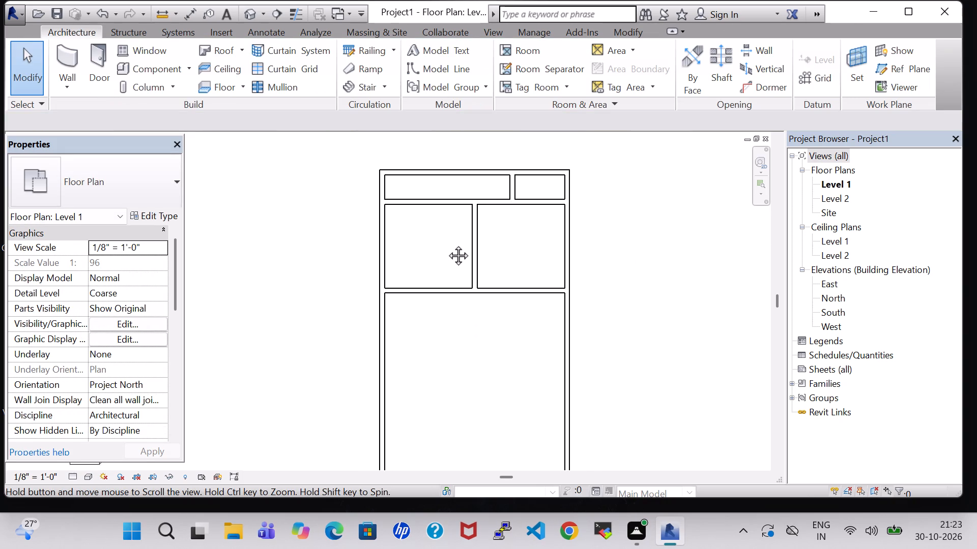
middle_click_drag(447, 244, 452, 232)
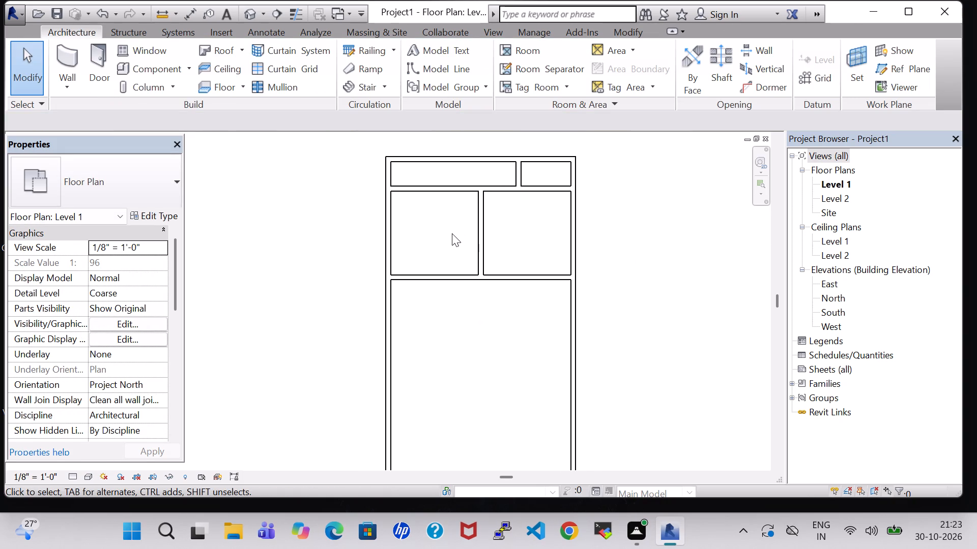
left_click(64, 56)
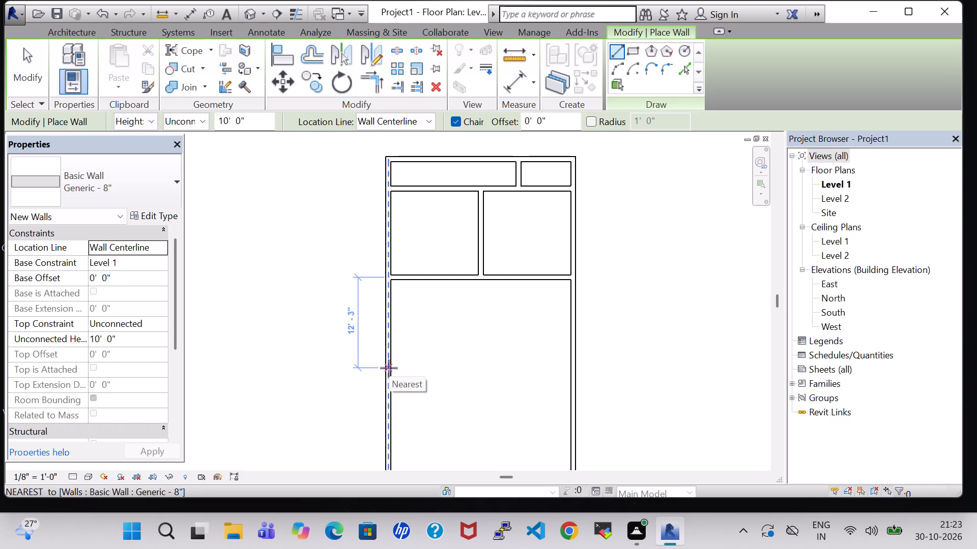
type("10")
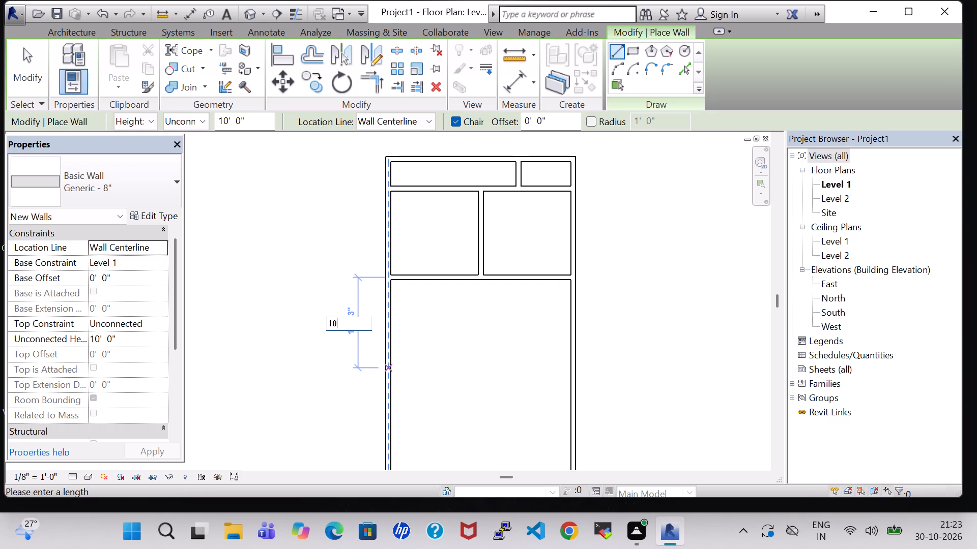
key("apostrophe")
key("Return")
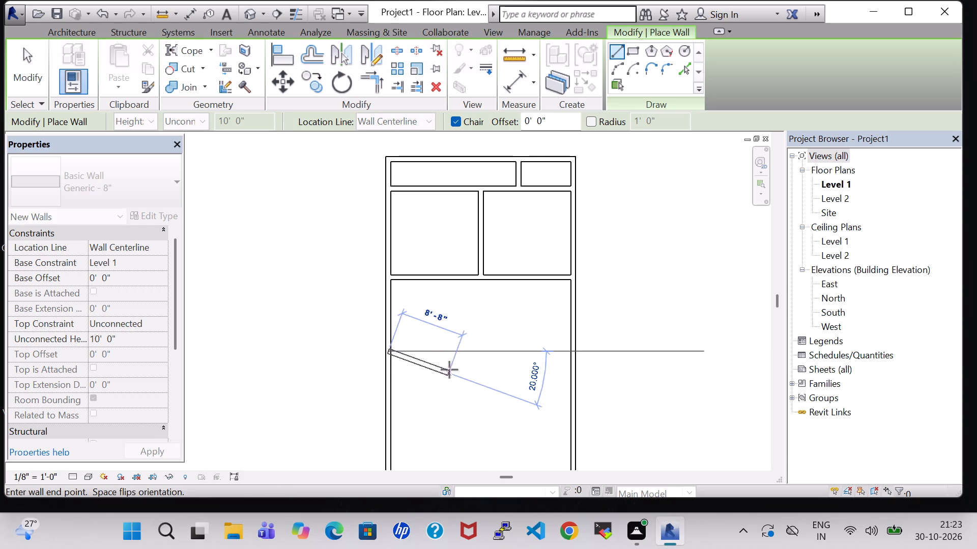
left_click(573, 346)
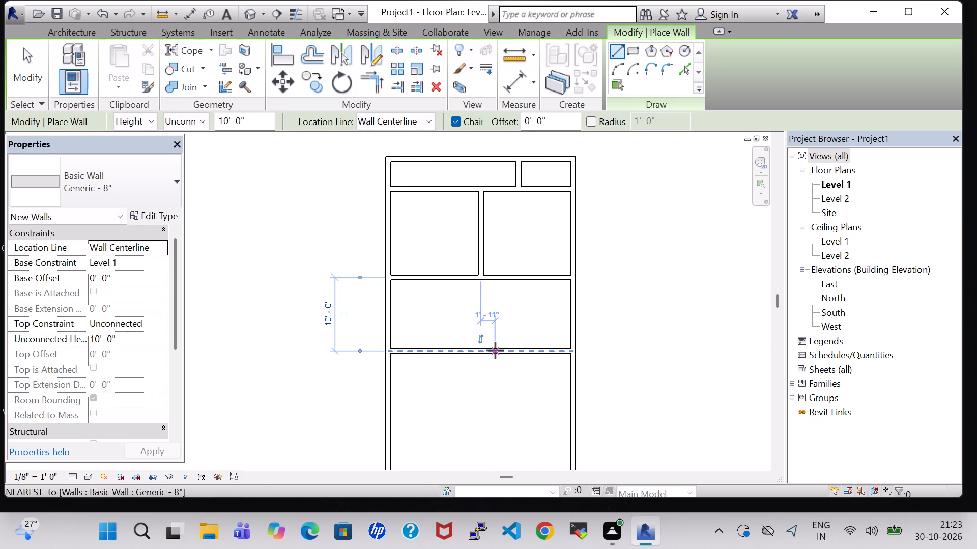
key("Escape")
key("Escape")
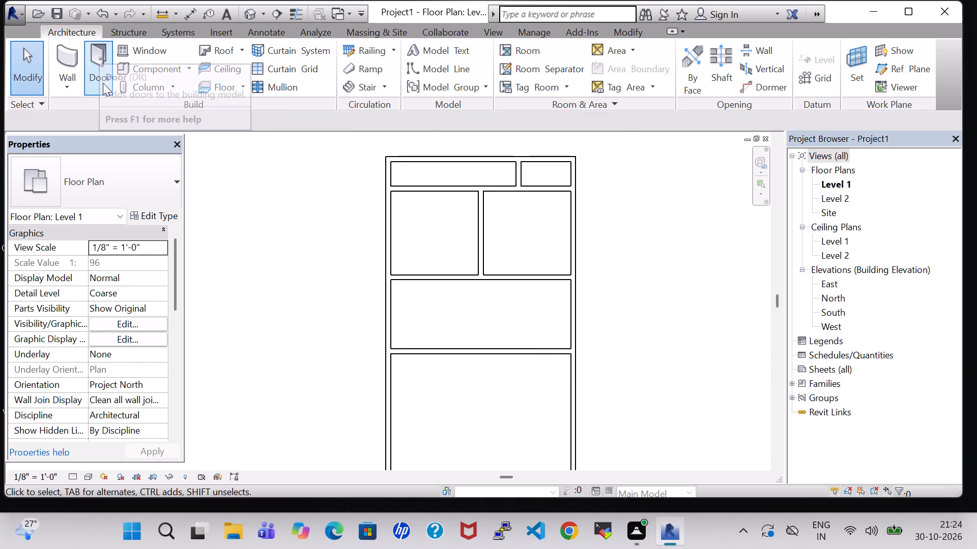
Draw a vertical partition between the third and second cross walls, 8' from the east exterior wall.
left_click(66, 54)
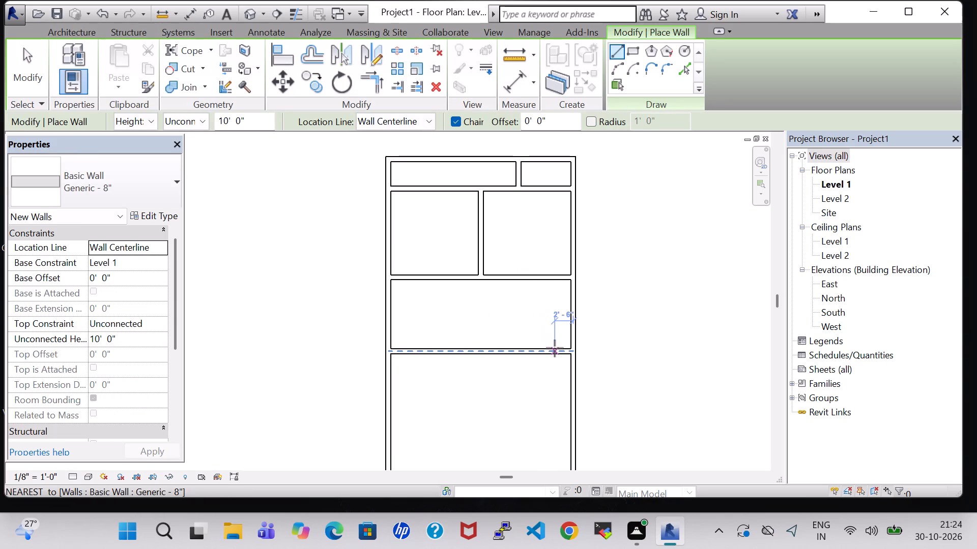
type("8'")
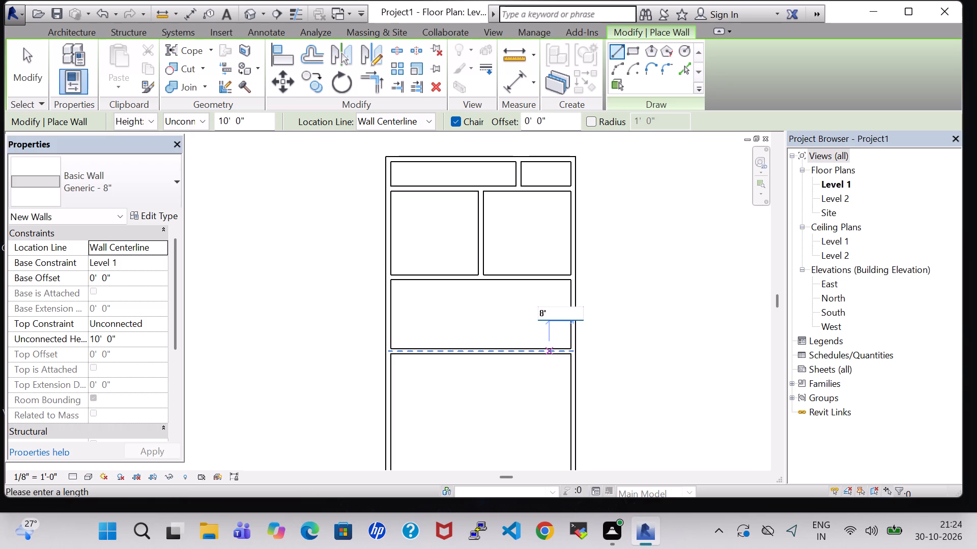
key("Return")
left_click(511, 274)
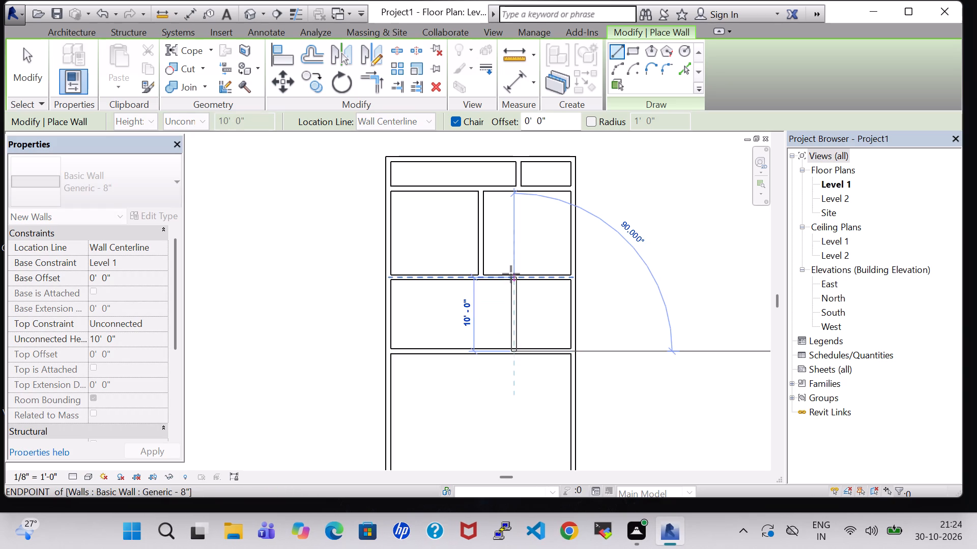
key("Escape")
key("Escape")
Check the distance from the partition between the second and third cross walls to the east exterior wall.
type("di")
left_click(513, 313)
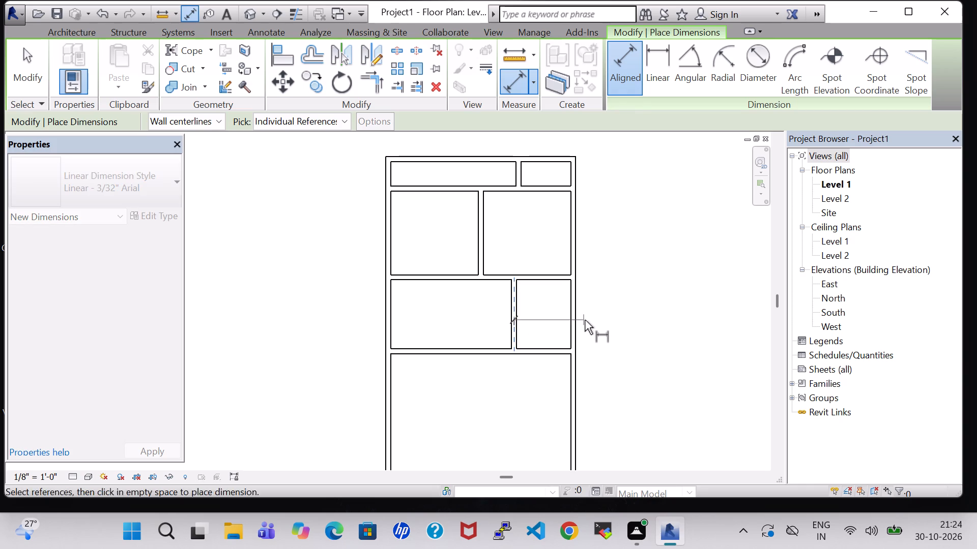
left_click(570, 318)
key("Escape")
key("Escape")
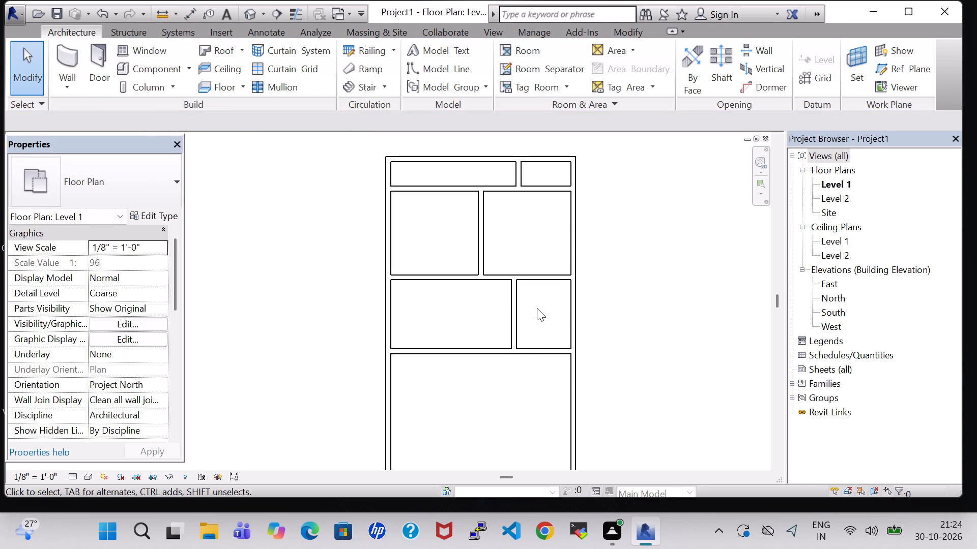
Nudge the partition between the second and third cross walls west, to about 16'7" from the west exterior wall.
left_click(511, 315)
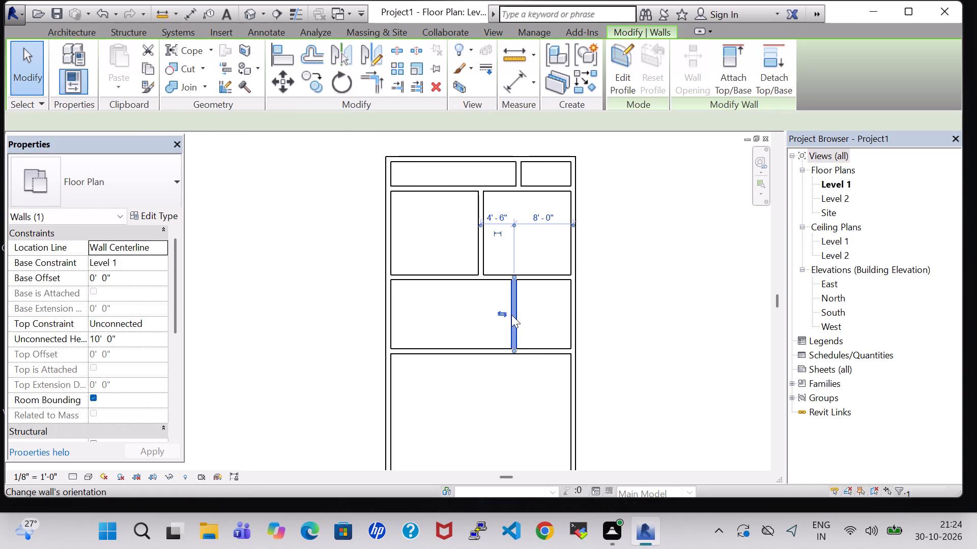
key("Left")
left_click(611, 307)
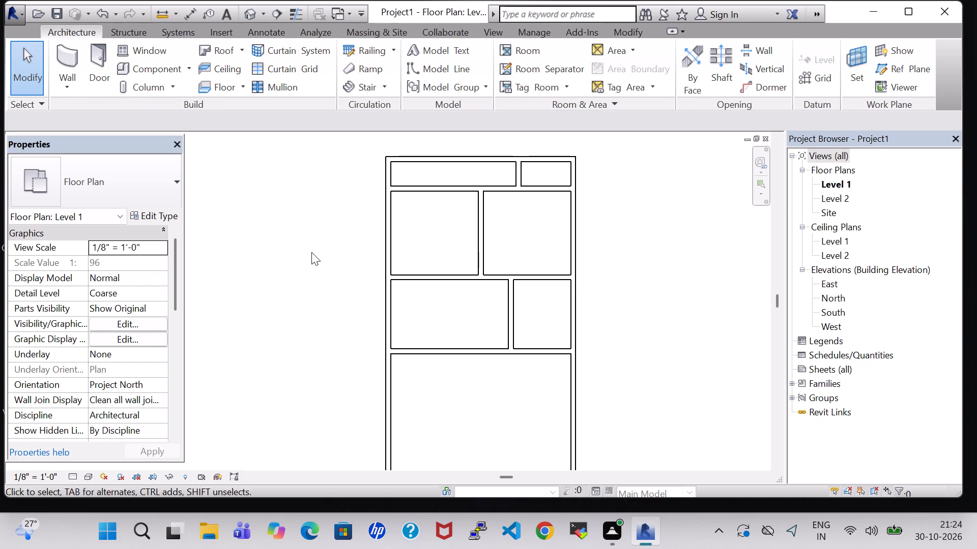
Check the distance from the west exterior wall to the nudged partition.
type("di")
left_click(384, 313)
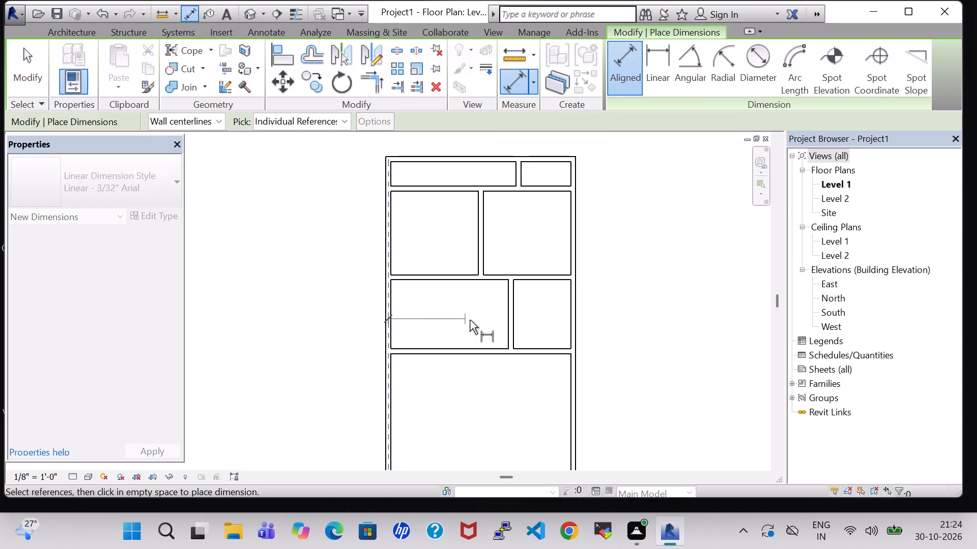
left_click(511, 315)
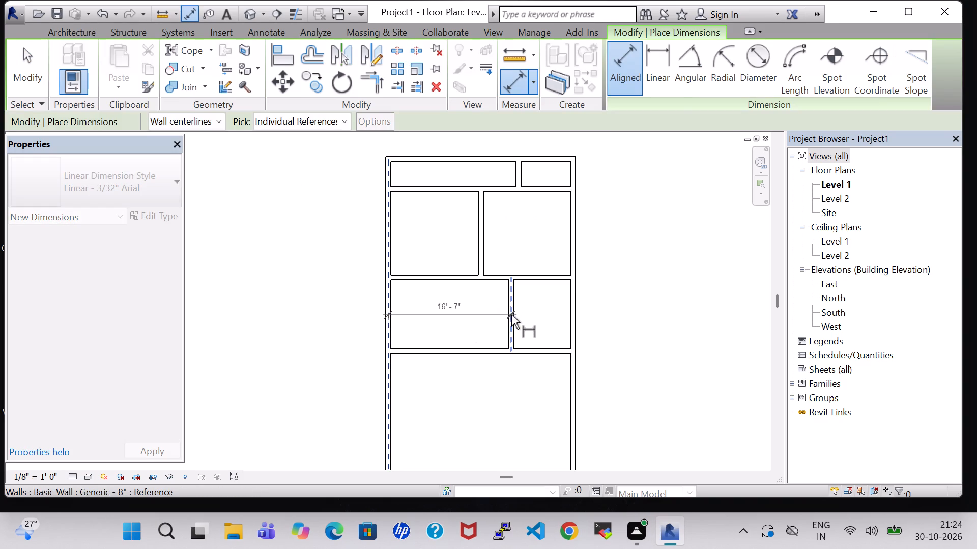
key("Escape")
key("Escape")
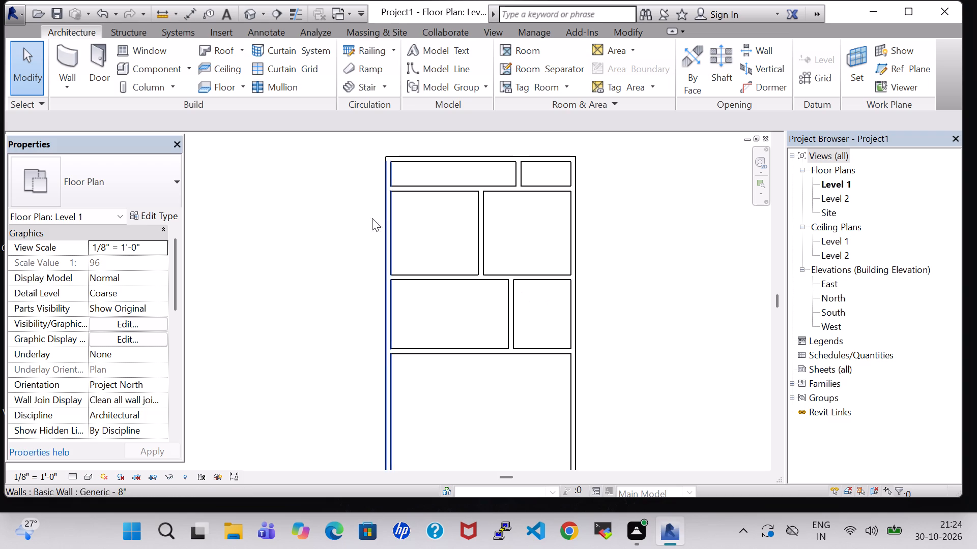
Draw a 7'7" horizontal wall eastward from the west exterior wall, about 4'1" south of the third cross wall.
middle_click_drag(319, 282, 292, 227)
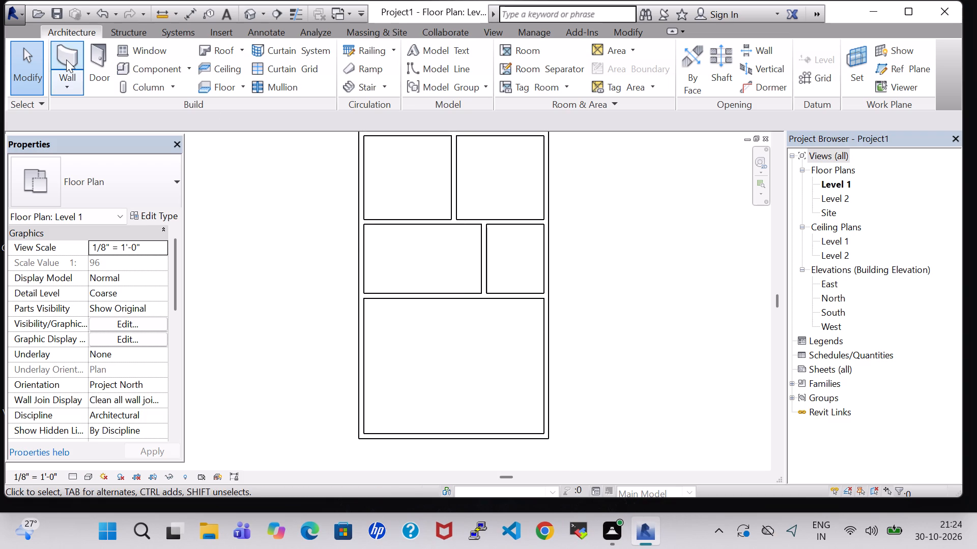
left_click(66, 59)
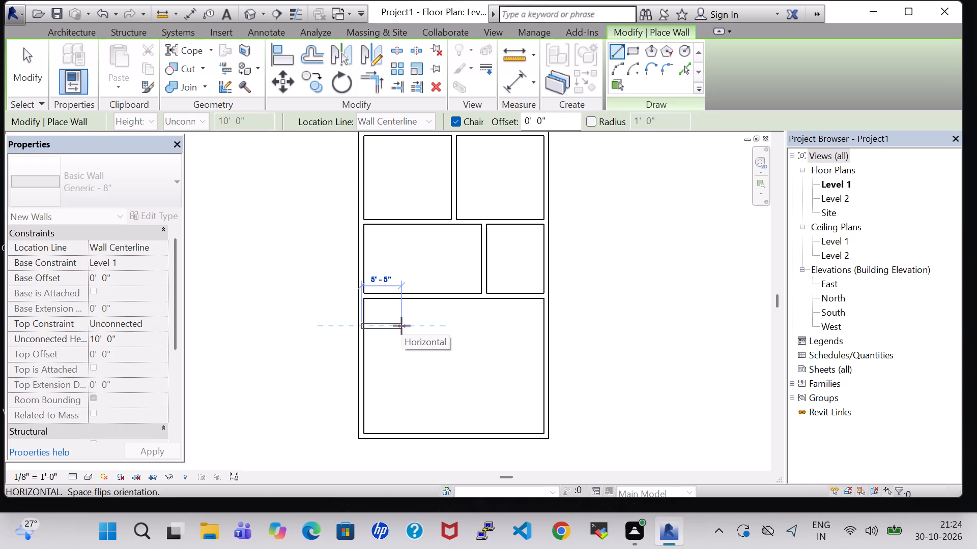
key("7")
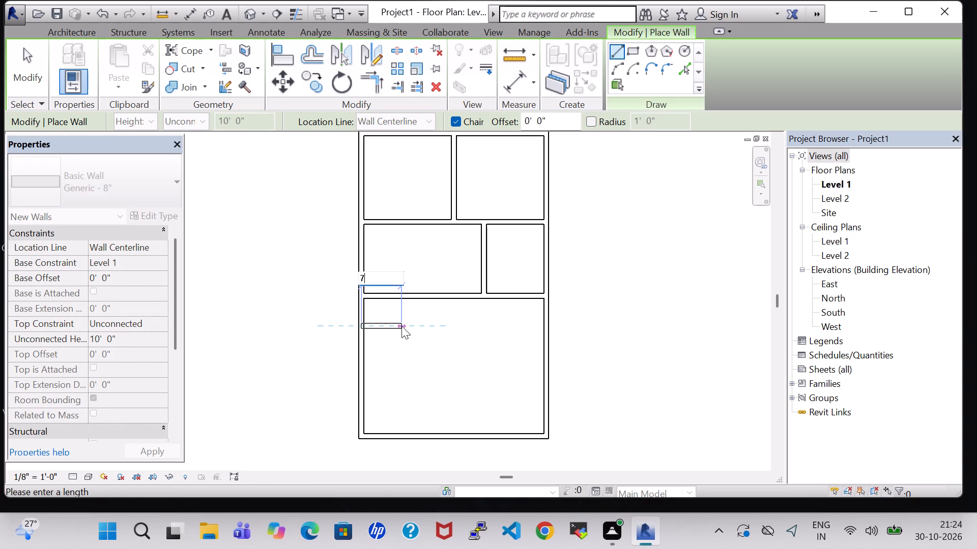
key("apostrophe")
key("7")
key("shift+quotedbl")
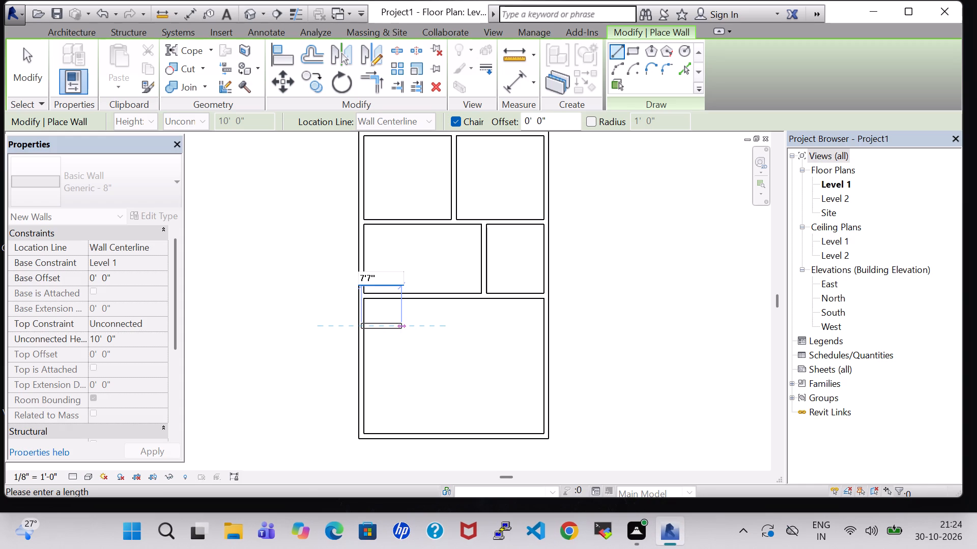
key("Return")
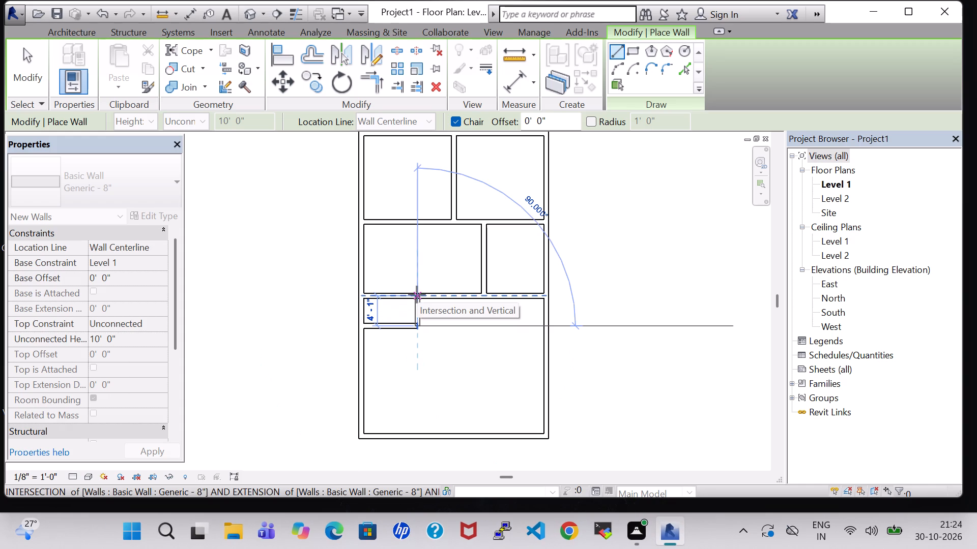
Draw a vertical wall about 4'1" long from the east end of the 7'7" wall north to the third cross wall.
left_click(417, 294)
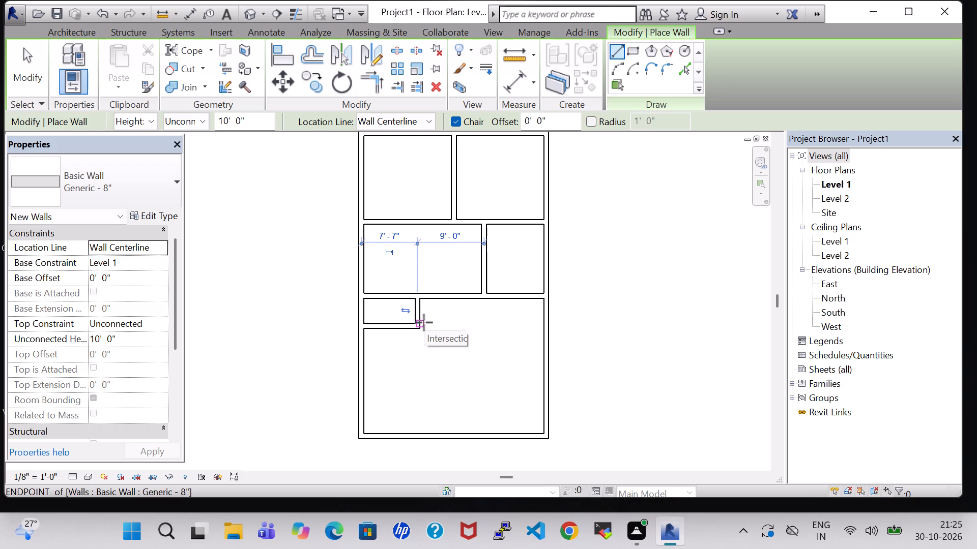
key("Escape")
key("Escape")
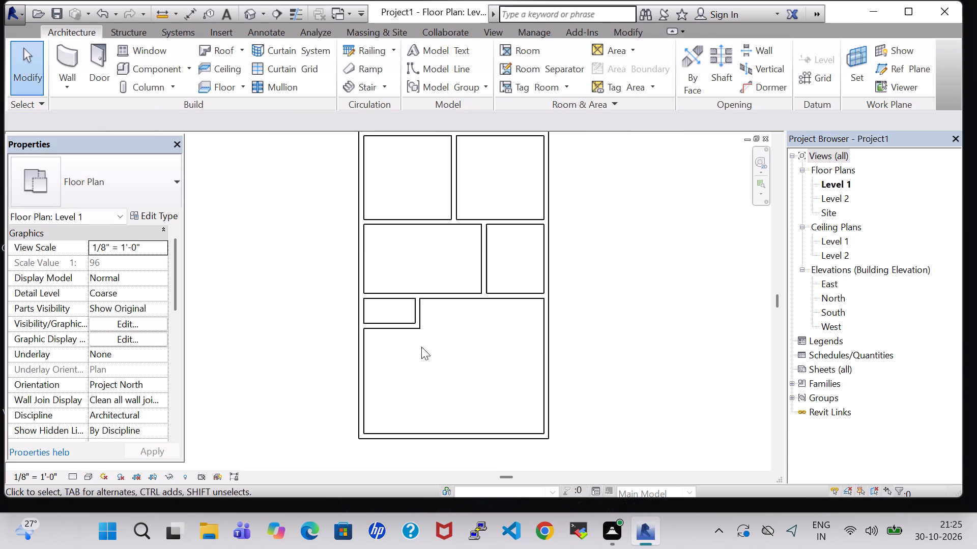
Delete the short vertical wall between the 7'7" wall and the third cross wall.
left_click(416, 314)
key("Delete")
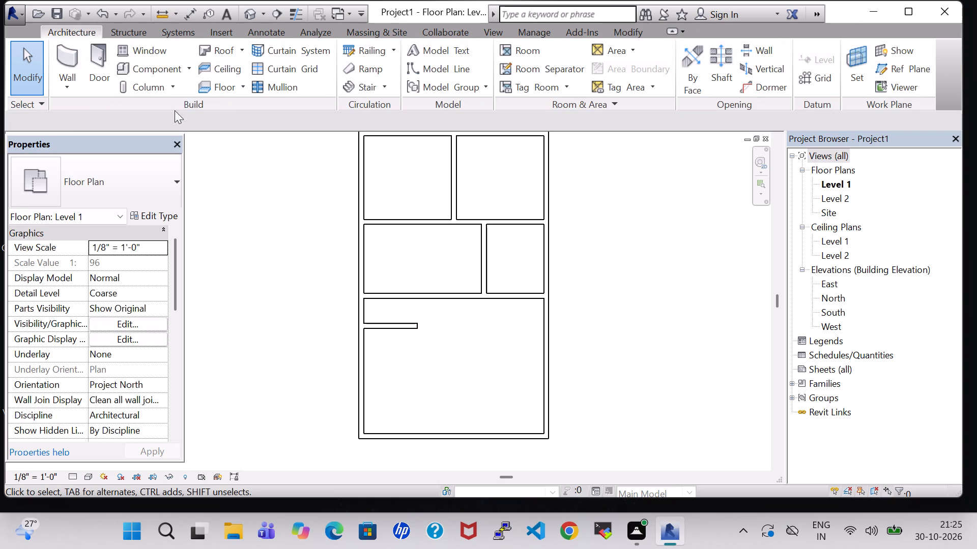
Draw a short vertical wall 3' east of the west exterior wall, from the 7'7" wall north to the third cross wall.
left_click(64, 53)
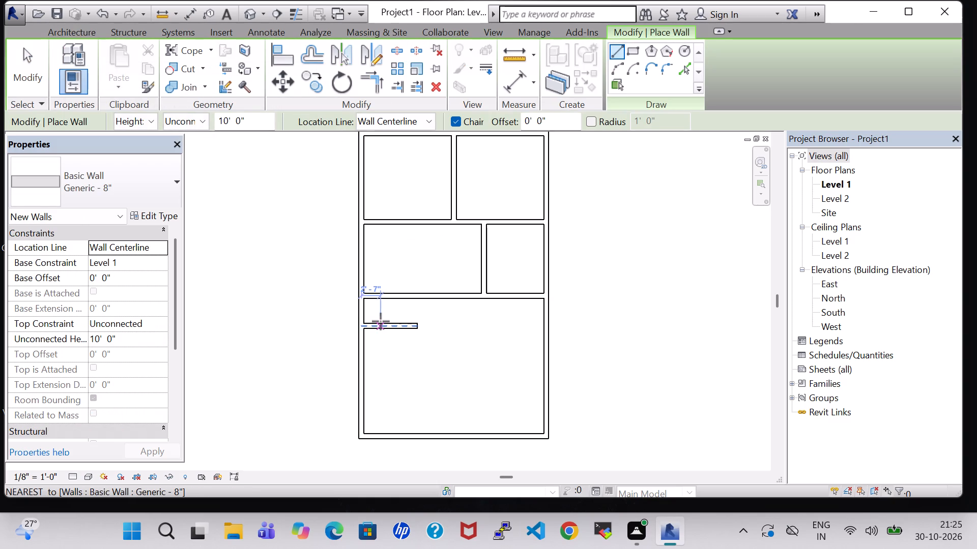
type("3'")
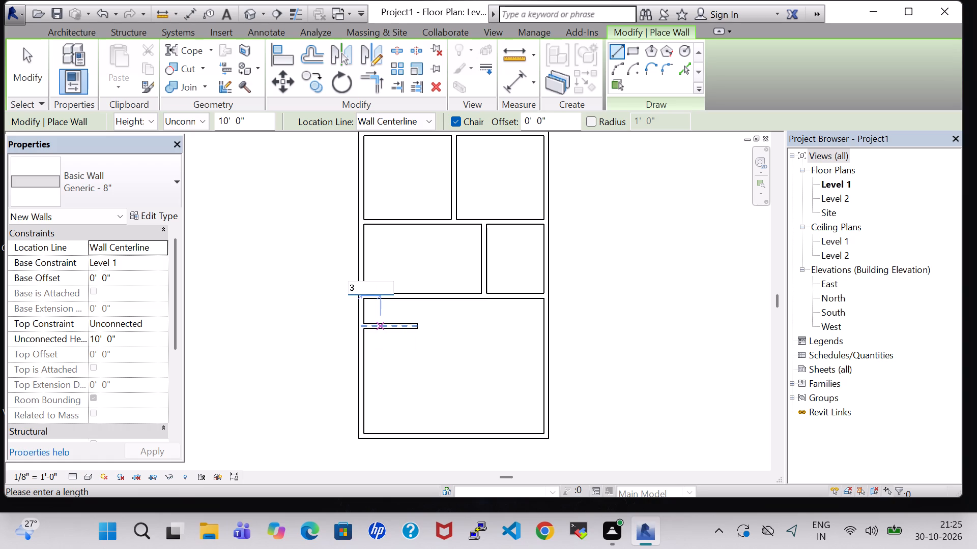
key("Return")
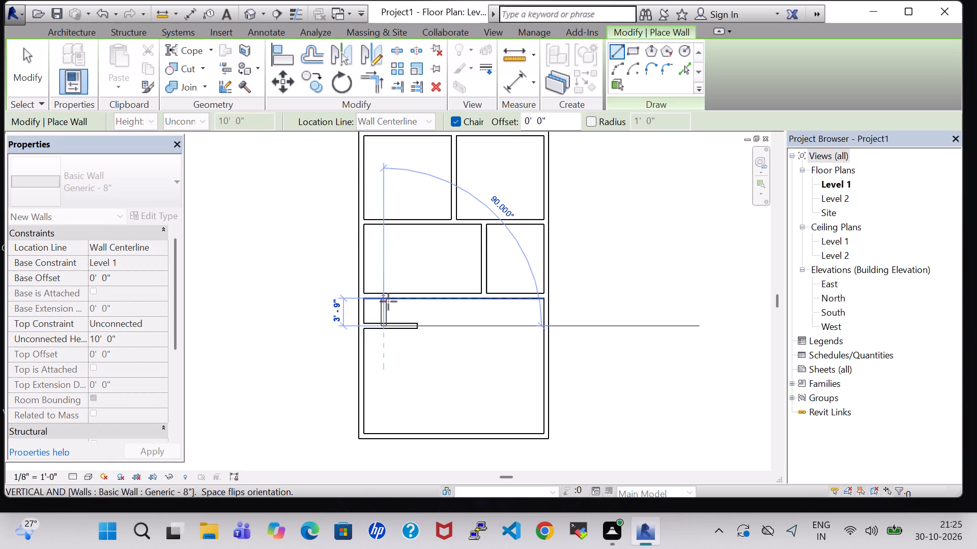
left_click(387, 298)
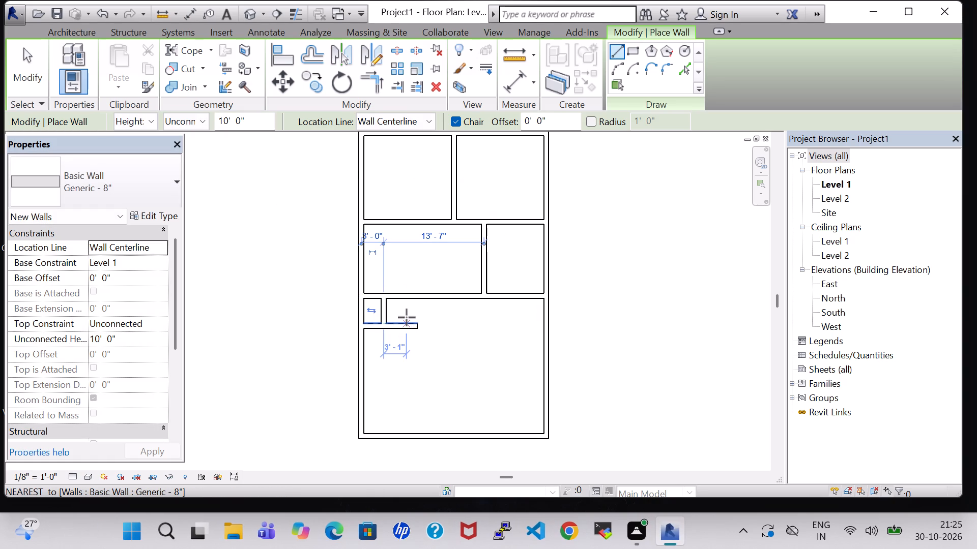
key("Escape")
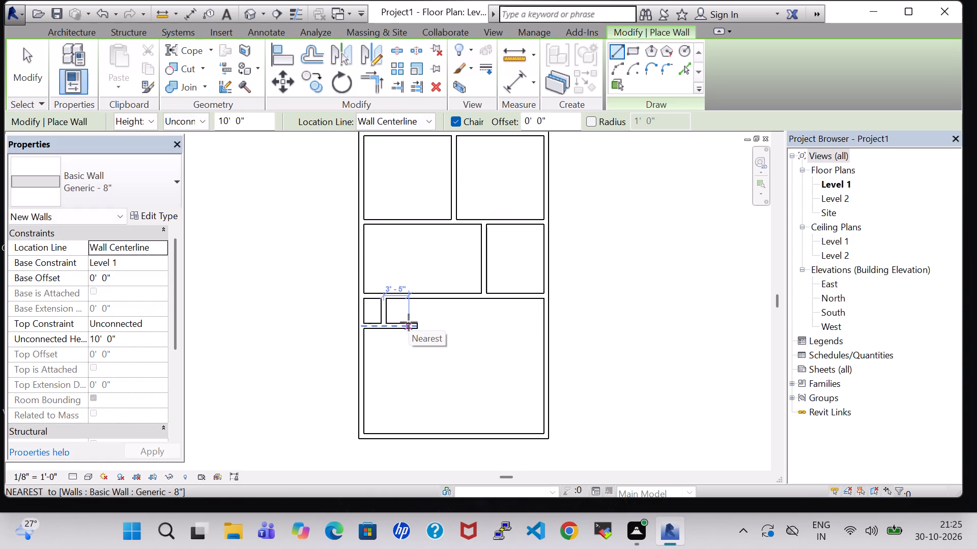
Draw a vertical wall 8' east of the new short partition, from the 7'7" wall's extension line north to the third cross wall.
type("8'")
key("Return")
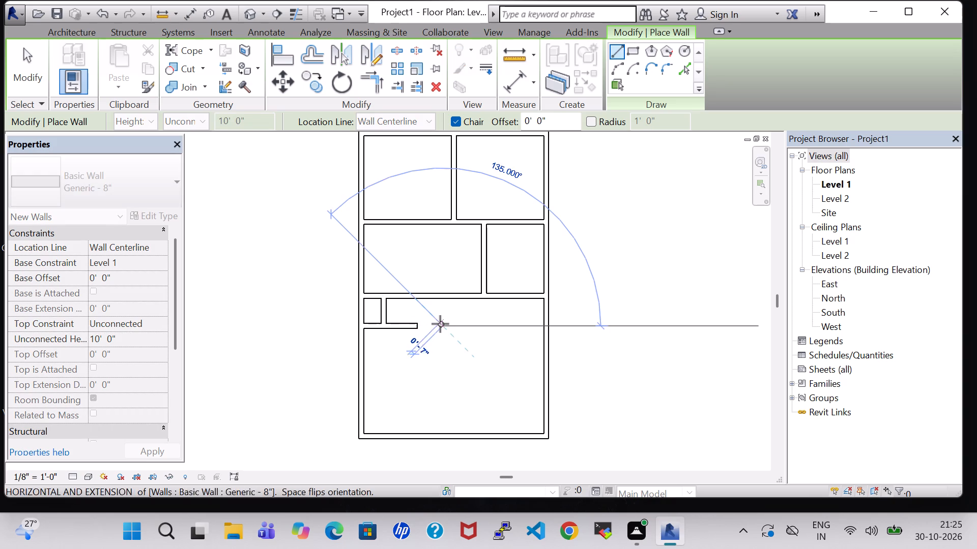
left_click(443, 298)
key("Escape")
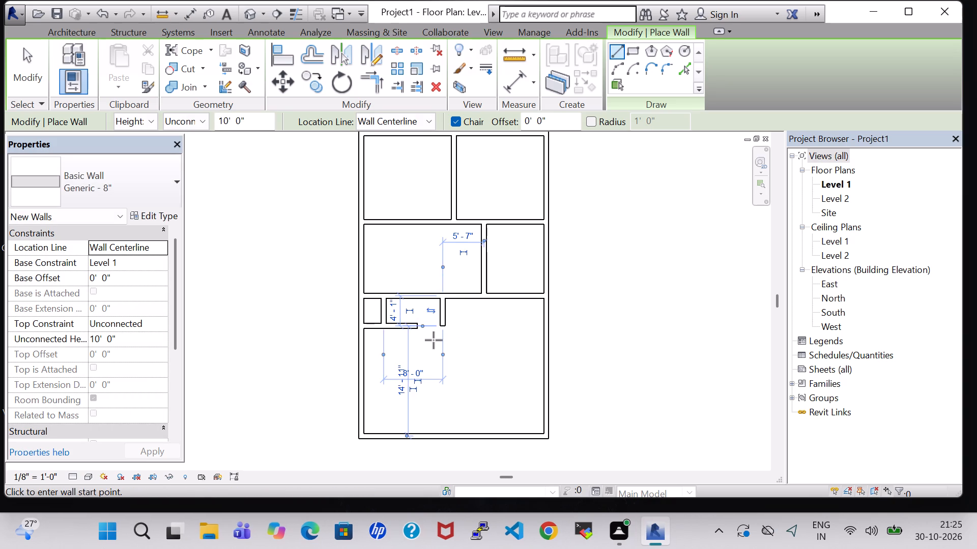
Extend the 7'7" wall's line with a horizontal wall from its east end to the lower end of the new vertical wall.
left_click(414, 324)
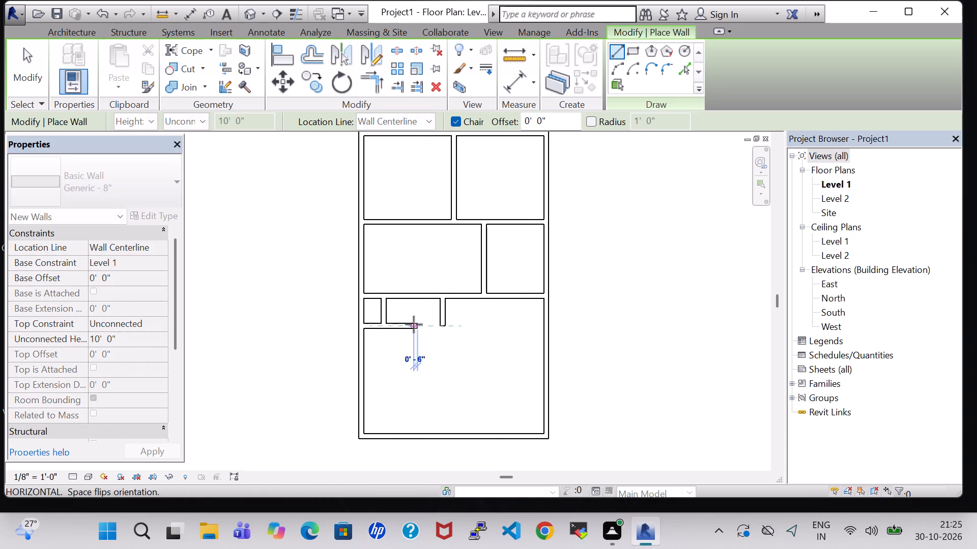
left_click(444, 326)
key("Escape")
key("Escape")
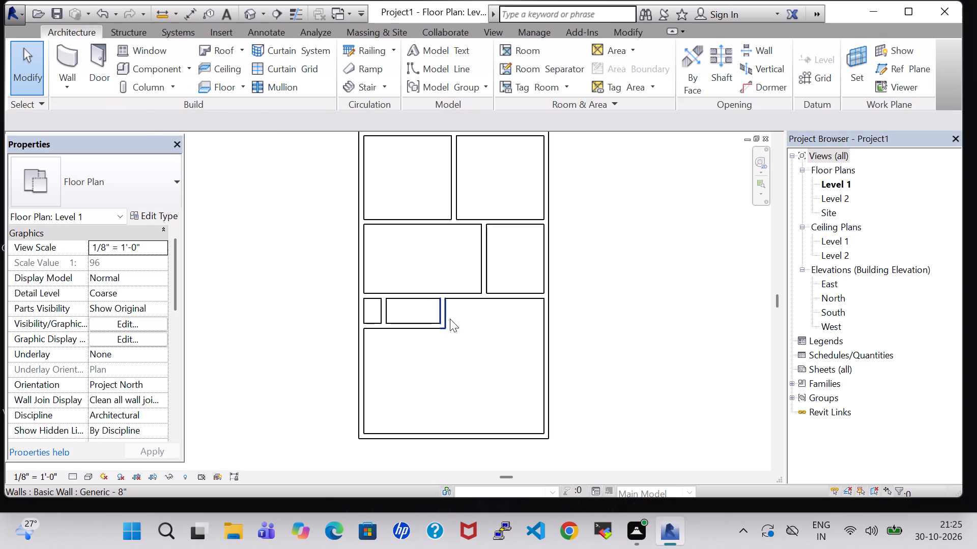
Draw a vertical wall about 14'11" long from the small rooms' southeast corner south to the south exterior wall.
left_click(73, 49)
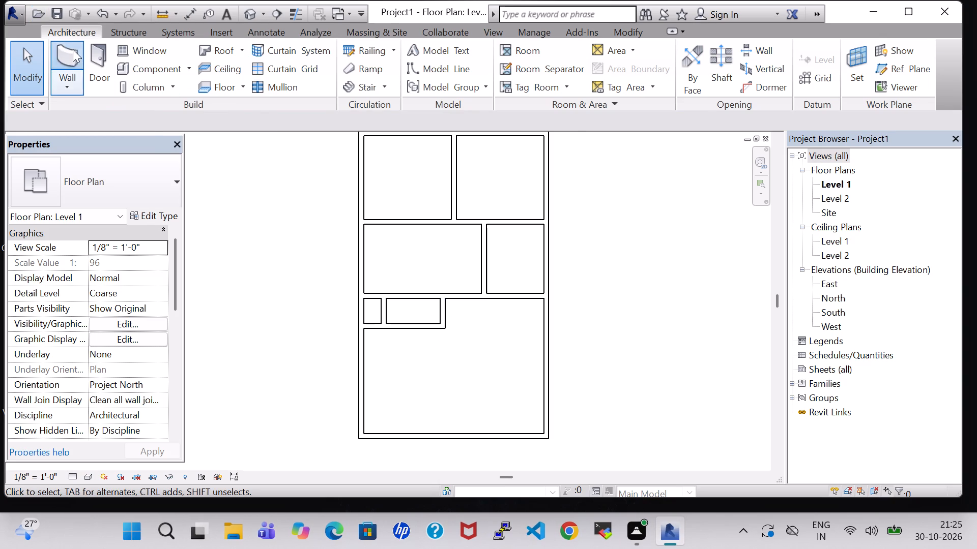
left_click(443, 326)
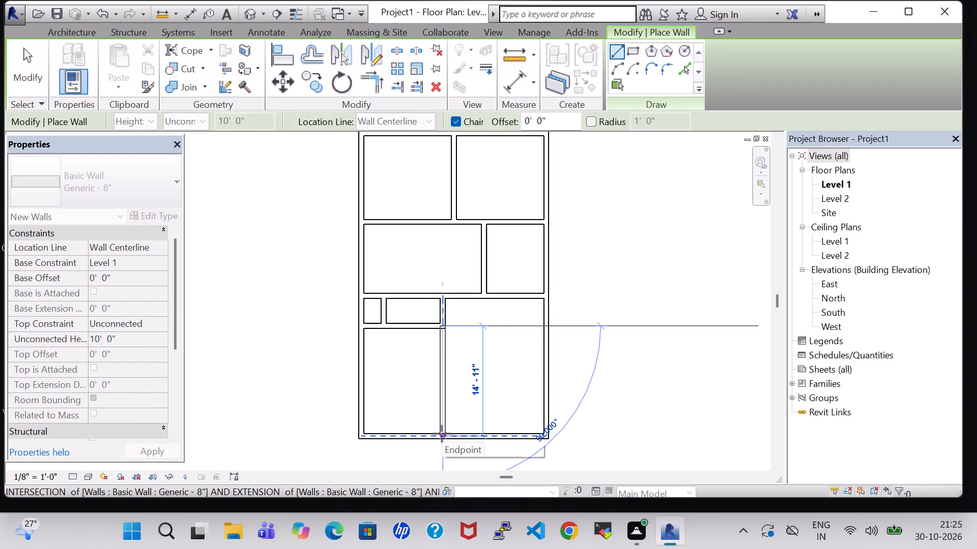
left_click(442, 434)
key("Escape")
key("Escape")
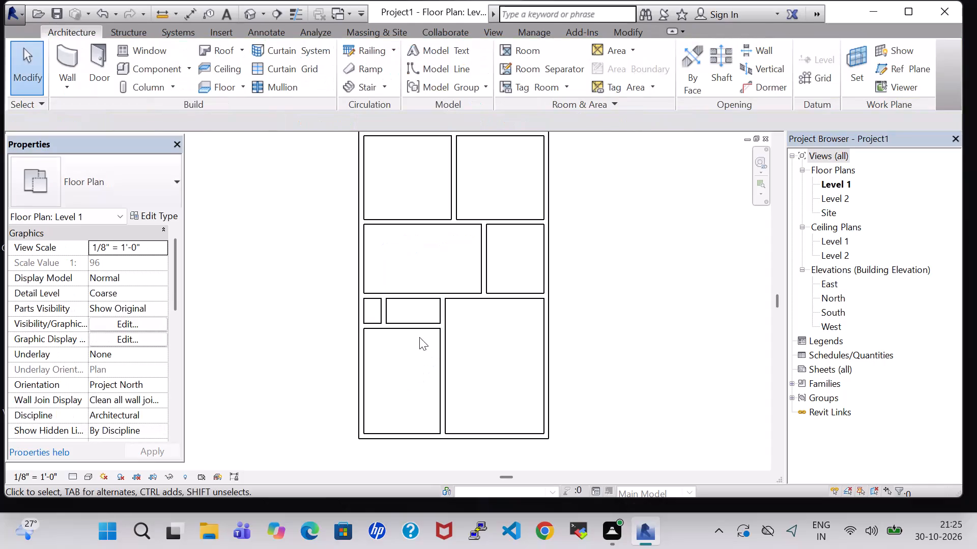
Nudge the horizontal wall below the two small rooms south, to about 4'11" from the third cross wall.
left_click(415, 331)
key("Down")
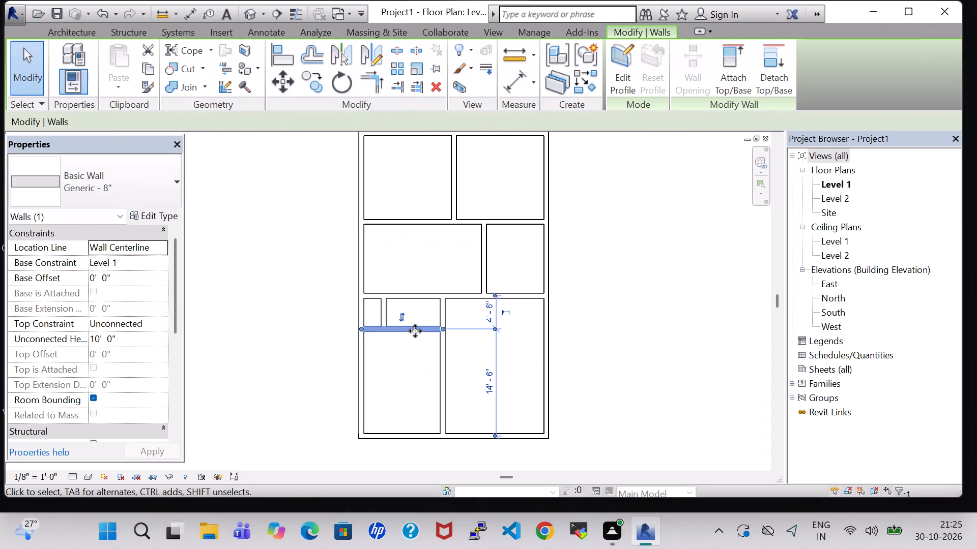
key("Down")
key("Down")
key("Up")
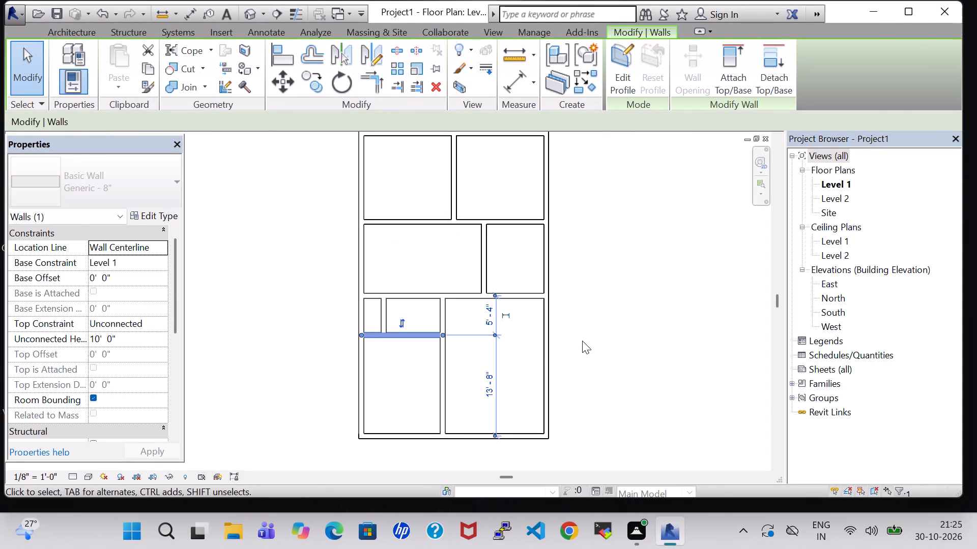
left_click(606, 330)
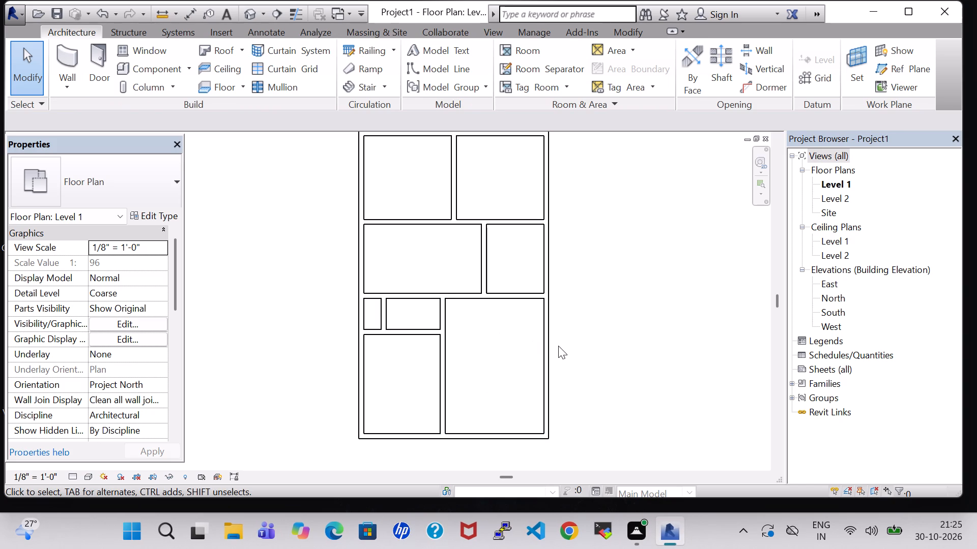
Duplicate the northernmost cross wall's Generic - 8" type under the name INNER 6".
middle_click_drag(603, 281, 610, 337)
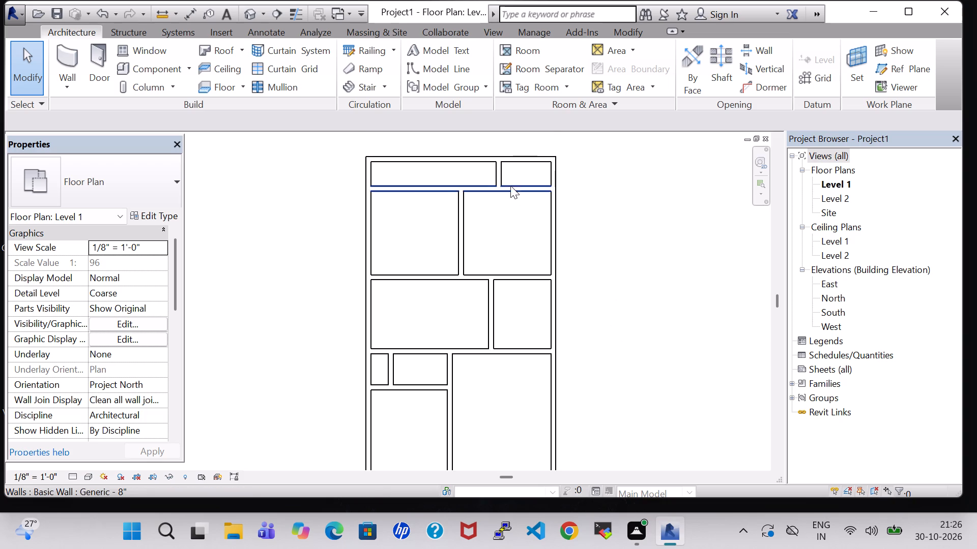
left_click(413, 191)
left_click(158, 217)
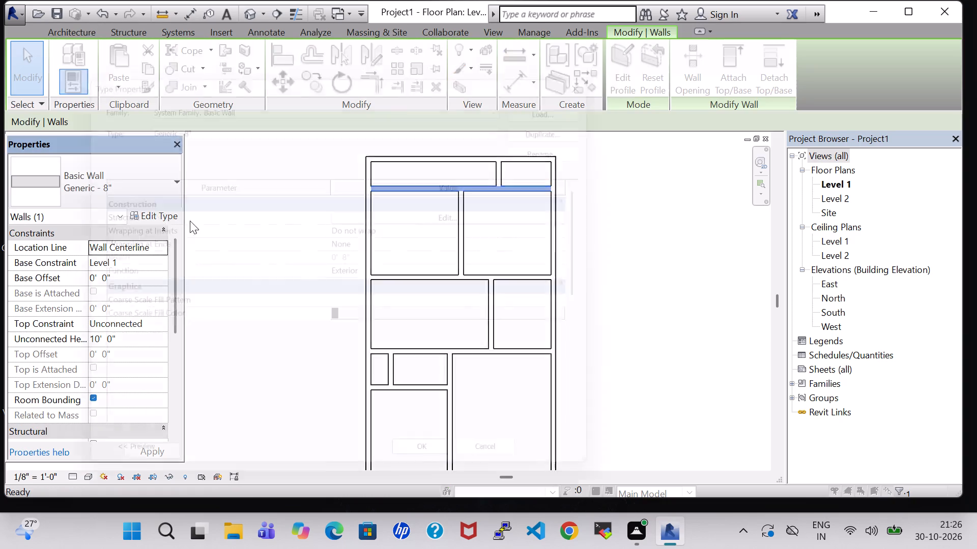
left_click(565, 120)
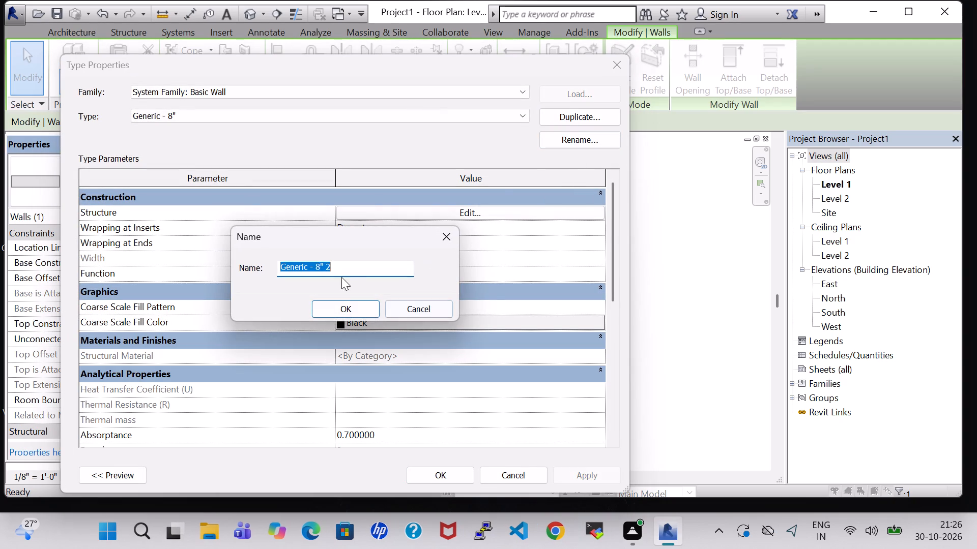
left_click(341, 268)
key("BackSpace")
key("BackSpace")
key("BackSpace")
key("BackSpace")
key("BackSpace")
key("BackSpace")
key("BackSpace")
key("BackSpace")
key("BackSpace")
key("BackSpace")
key("BackSpace")
key("BackSpace")
key("BackSpace")
key("BackSpace")
key("BackSpace")
key("BackSpace")
key("BackSpace")
key("BackSpace")
key("BackSpace")
key("BackSpace")
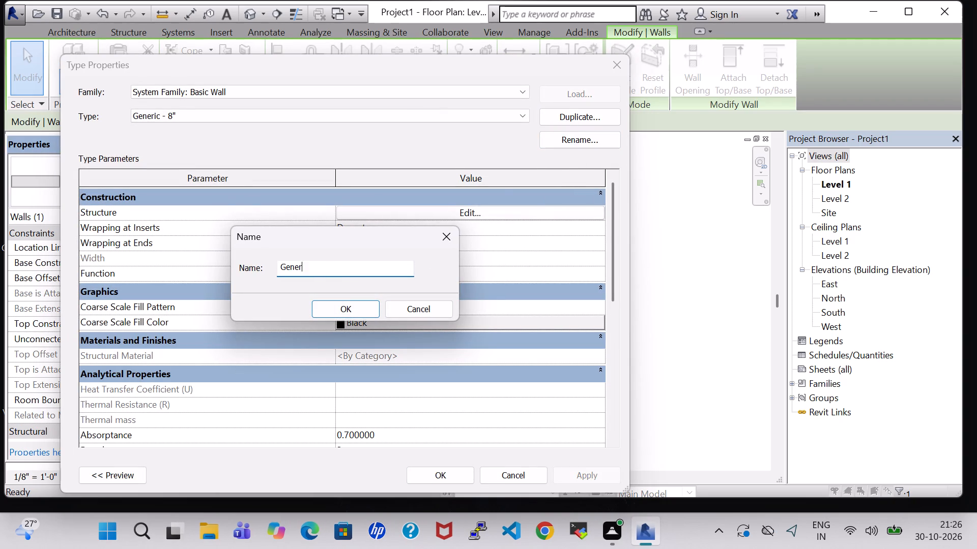
type("INNER")
key("space")
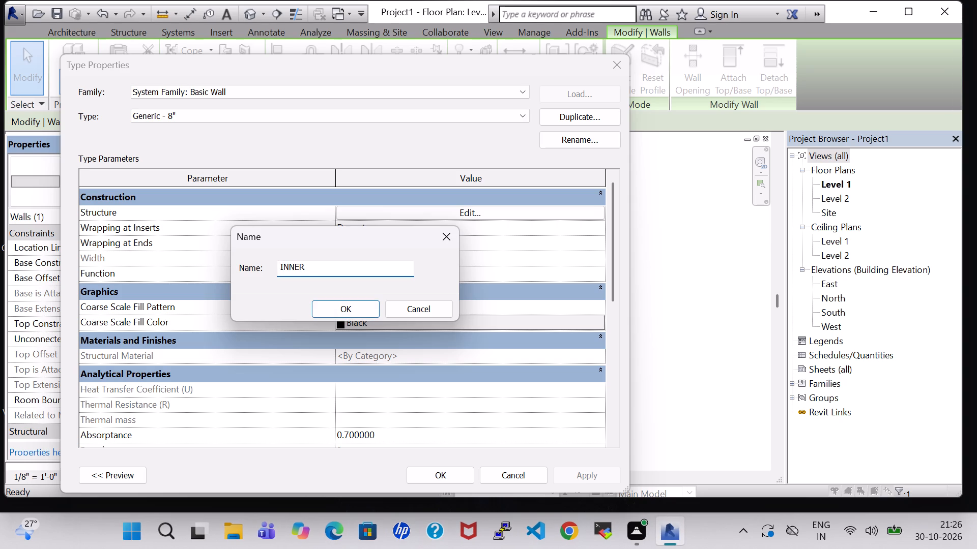
key("6")
key("shift+quotedbl")
left_click(343, 311)
Set the structure layer thickness of the INNER 6" wall type to 6" and apply it to the cross wall.
left_click(474, 210)
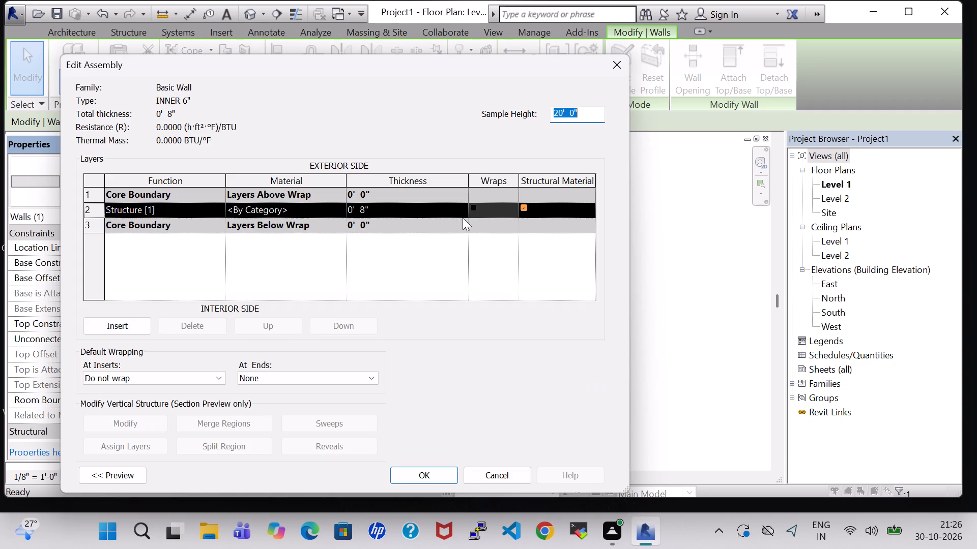
left_click(363, 213)
left_click(363, 213)
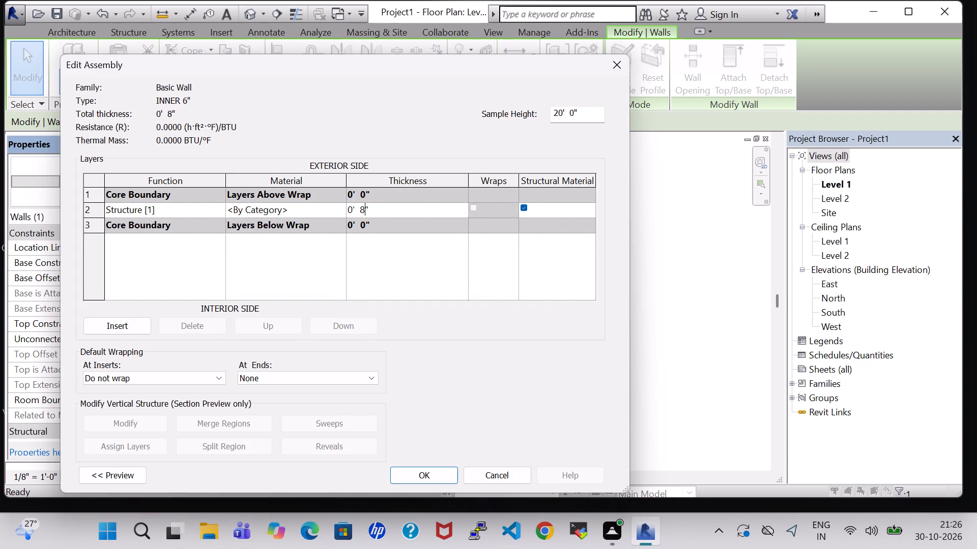
key("BackSpace")
key("6")
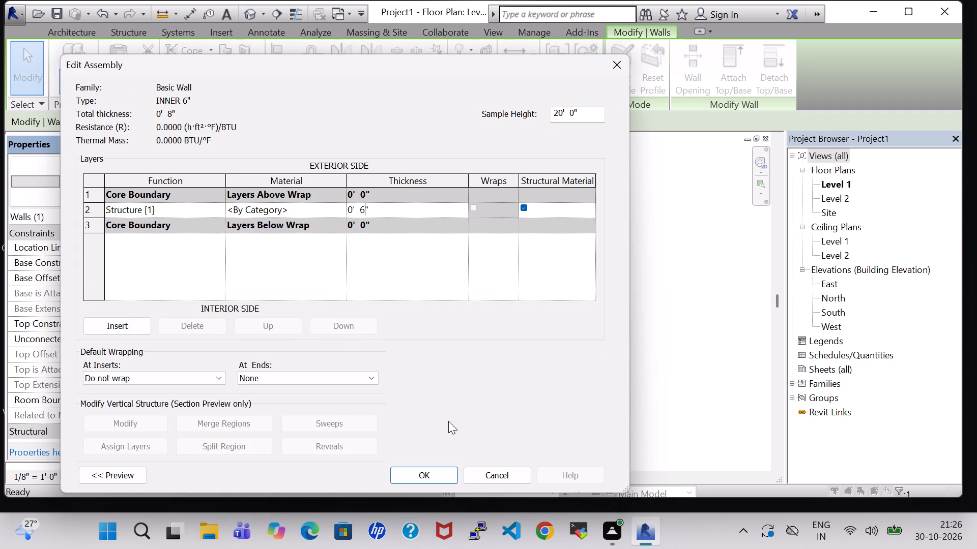
left_click(437, 480)
left_click(421, 475)
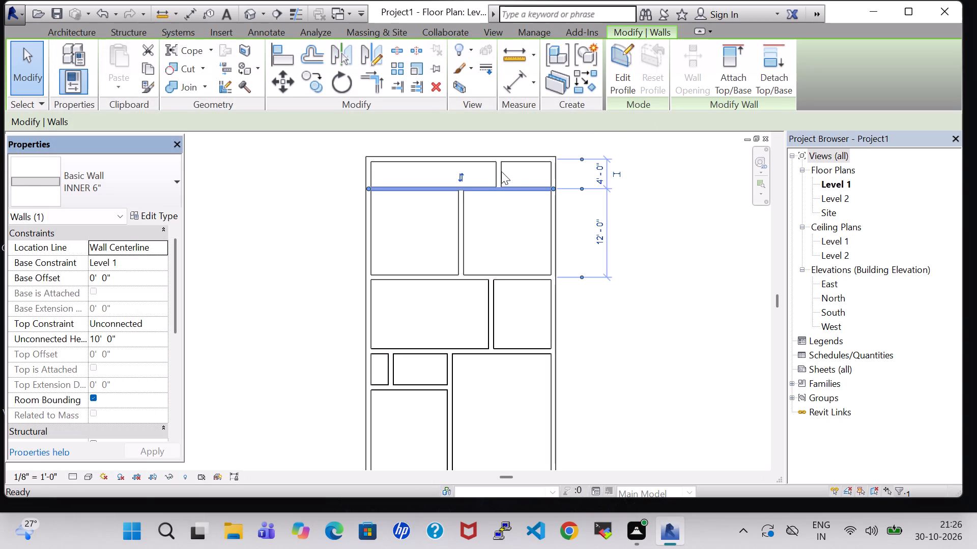
Change the partition in the north strip and the partition between the two rooms below it to the INNER 6" wall type.
left_click(501, 171)
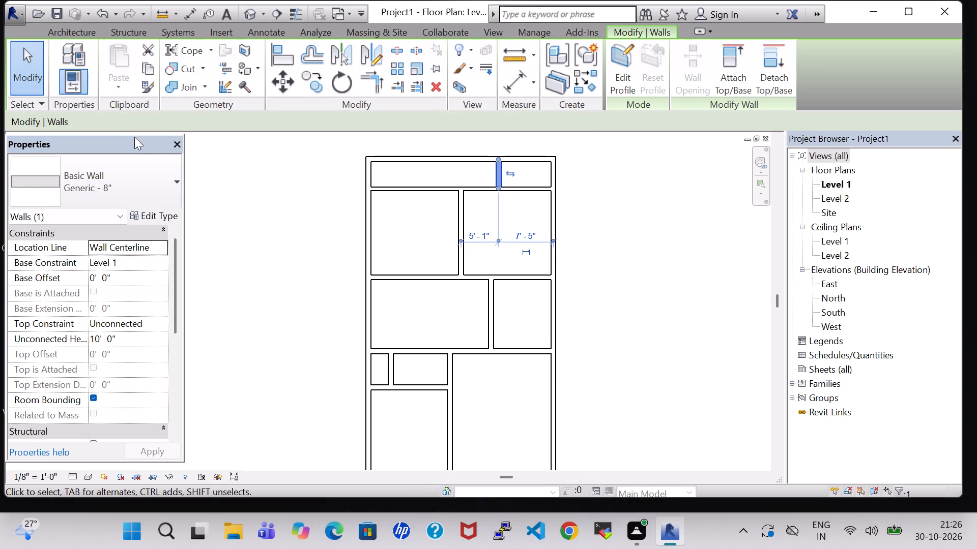
left_click(141, 186)
left_click(120, 533)
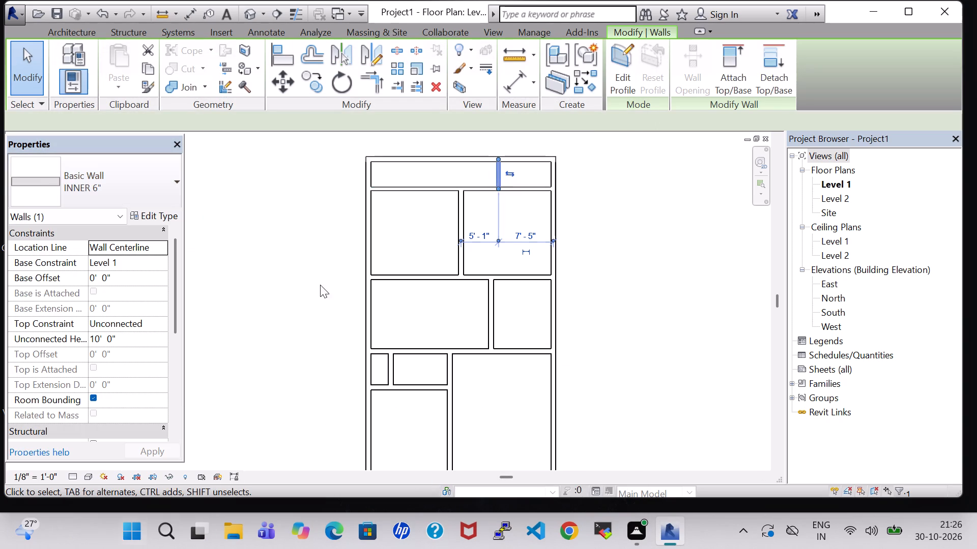
left_click(462, 211)
left_click(105, 176)
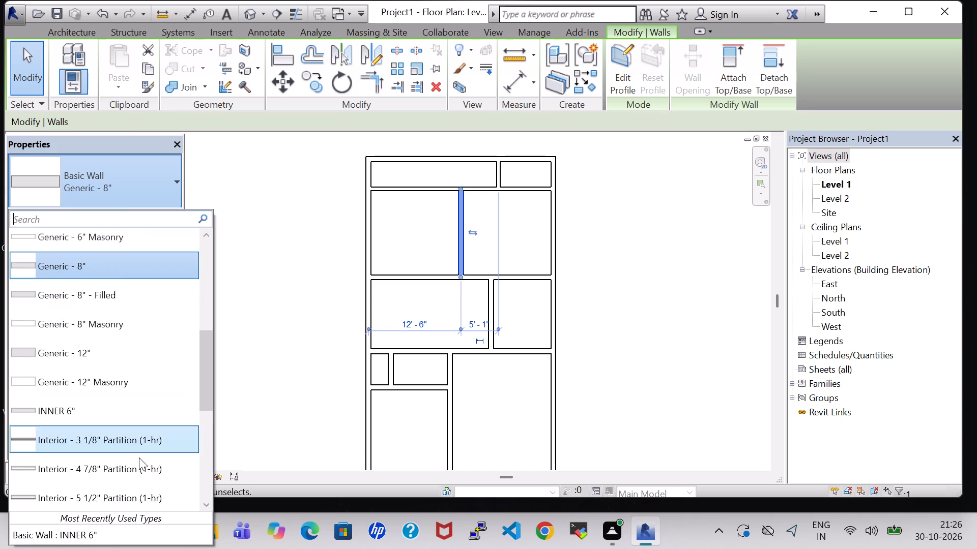
left_click(108, 532)
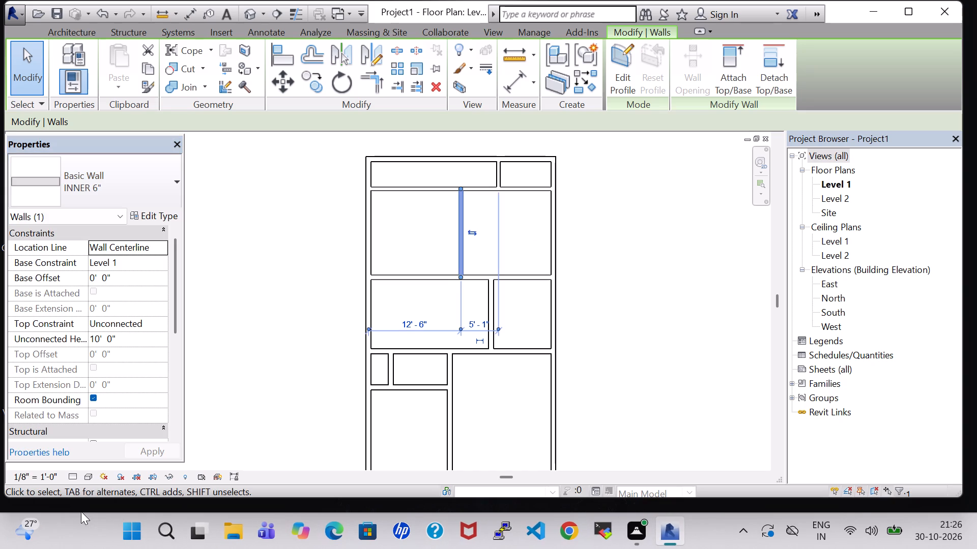
Change the second cross wall and the partition directly south of it to the INNER 6" wall type.
left_click(414, 274)
left_click(105, 176)
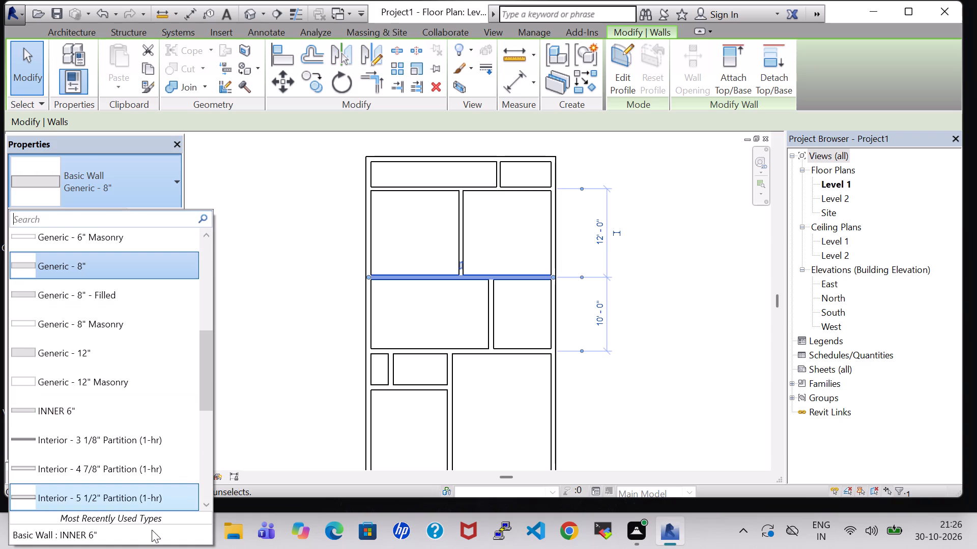
left_click(124, 536)
left_click(496, 301)
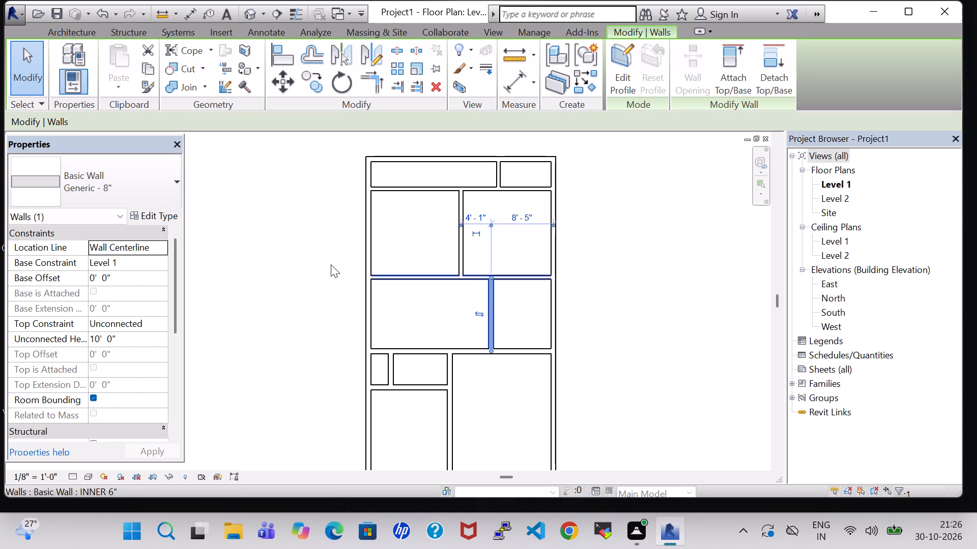
left_click(95, 177)
left_click(109, 528)
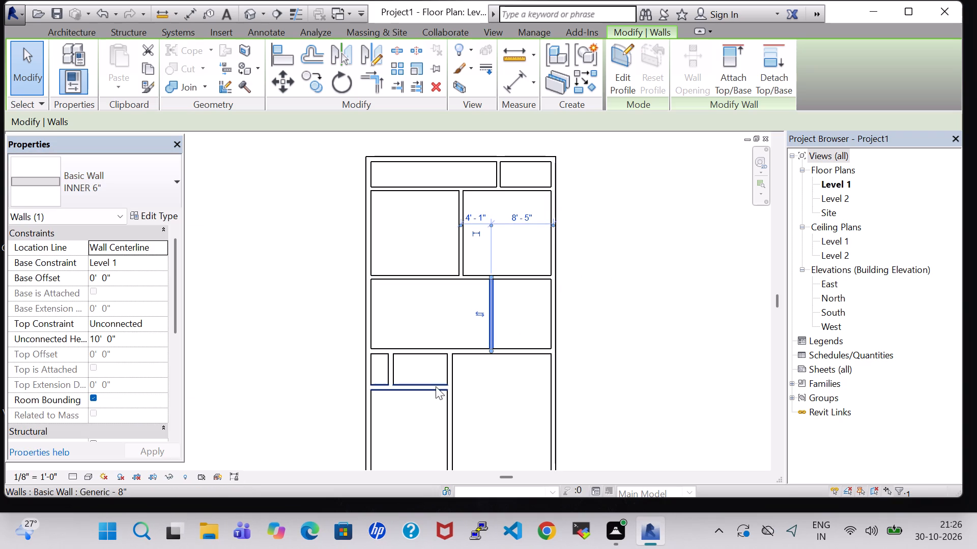
Change the third cross wall to the INNER 6" wall type.
left_click(433, 353)
left_click(101, 196)
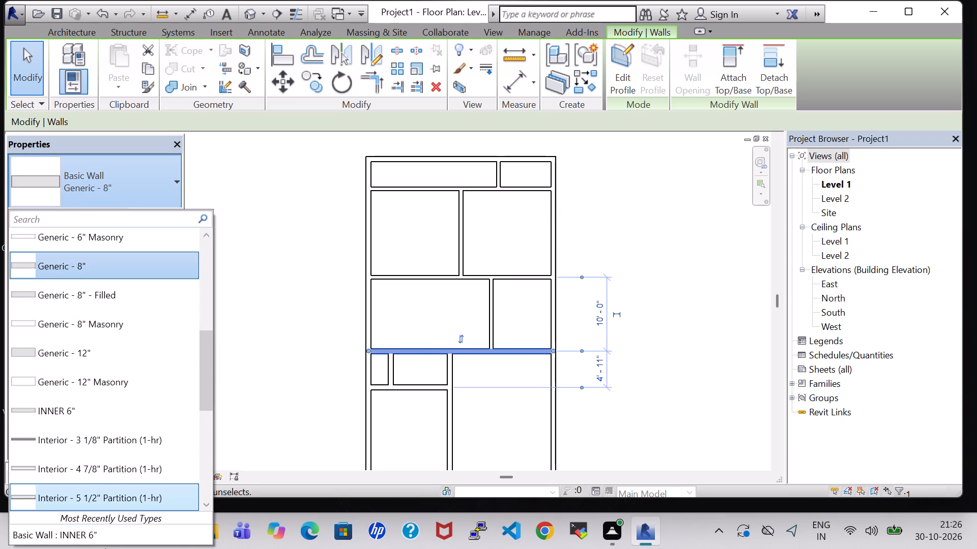
left_click(102, 539)
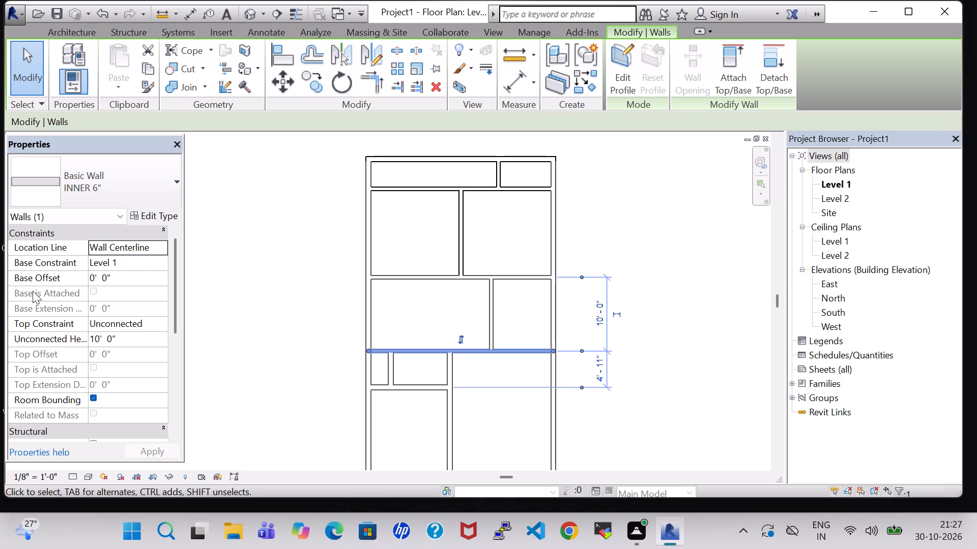
left_click(379, 317)
Change both partitions south of the third cross wall and the short wall closing off the two small rooms to the INNER 6" type.
left_click(394, 369)
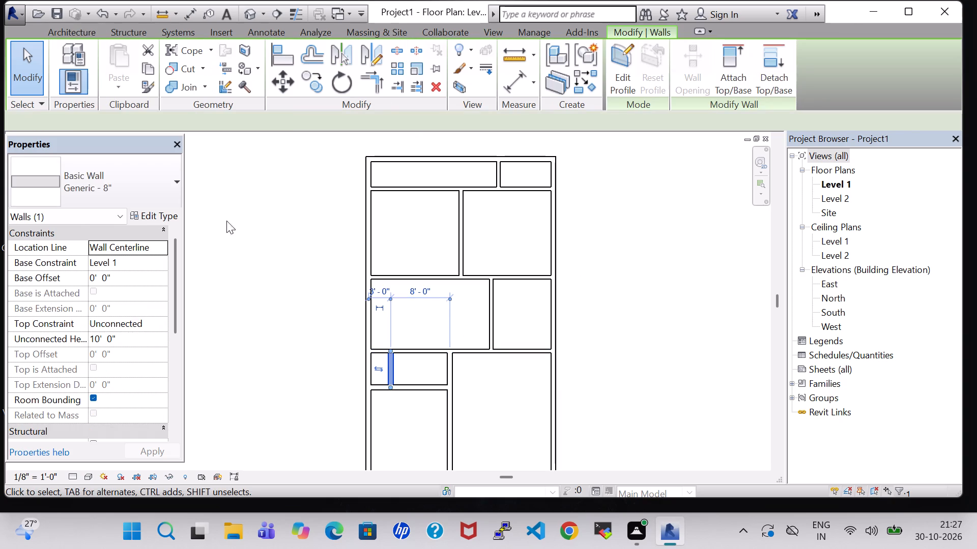
left_click(131, 186)
left_click(151, 528)
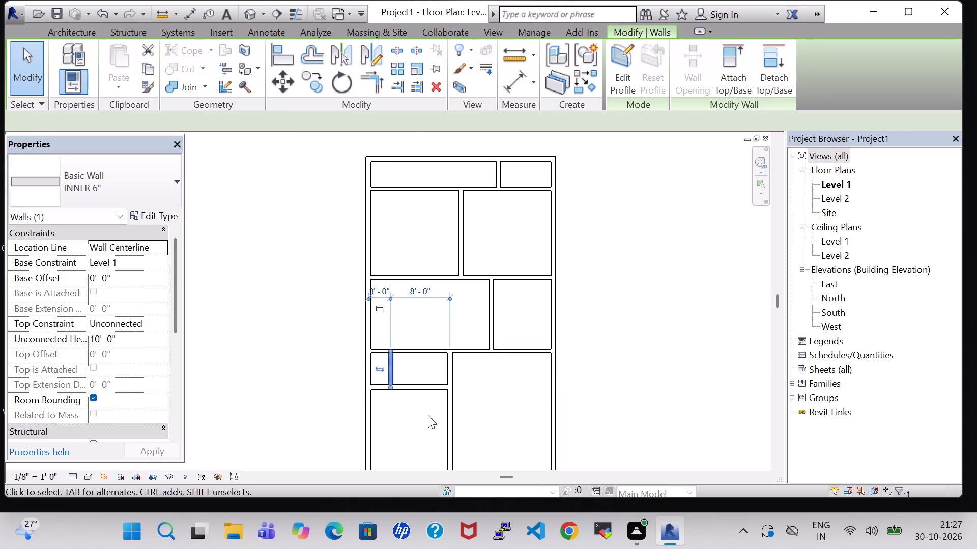
left_click(448, 374)
left_click(89, 171)
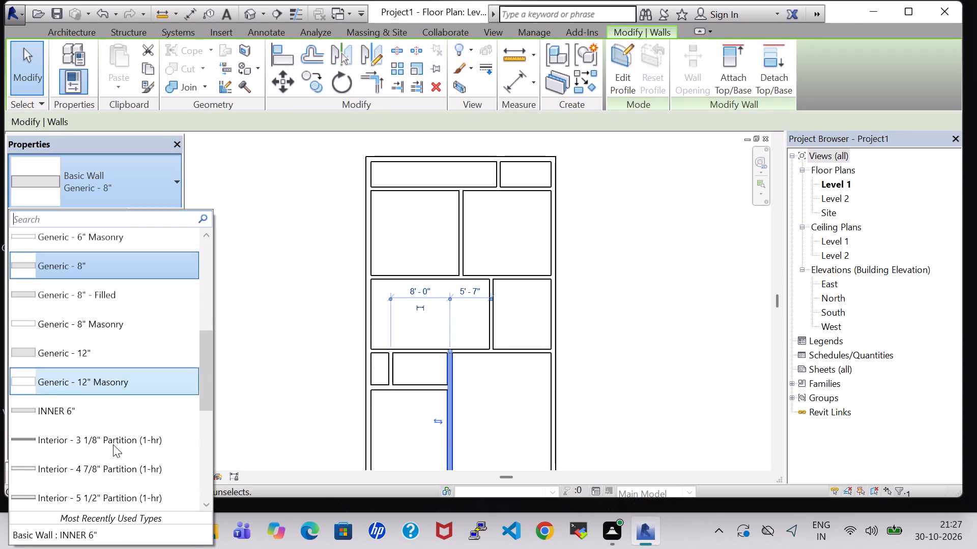
left_click(120, 538)
left_click(403, 385)
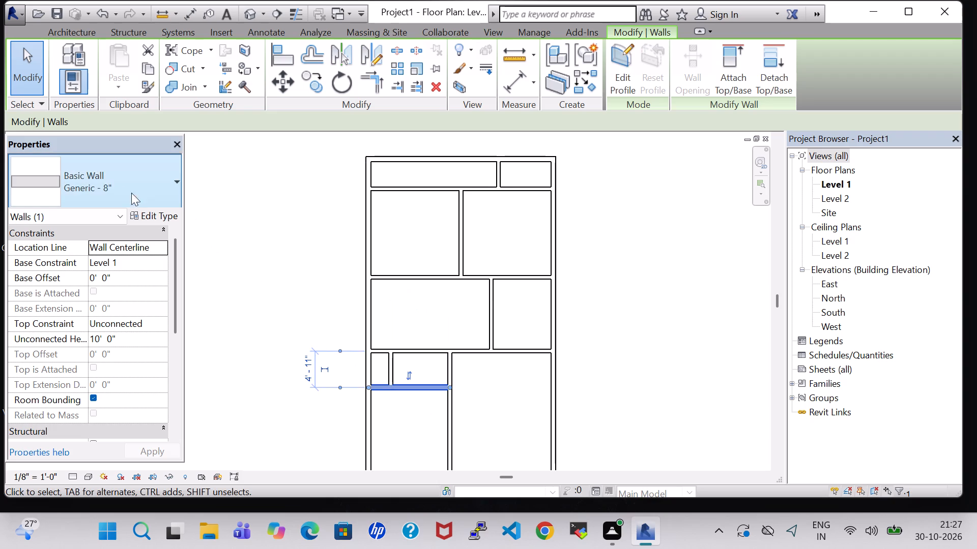
left_click(112, 181)
left_click(130, 534)
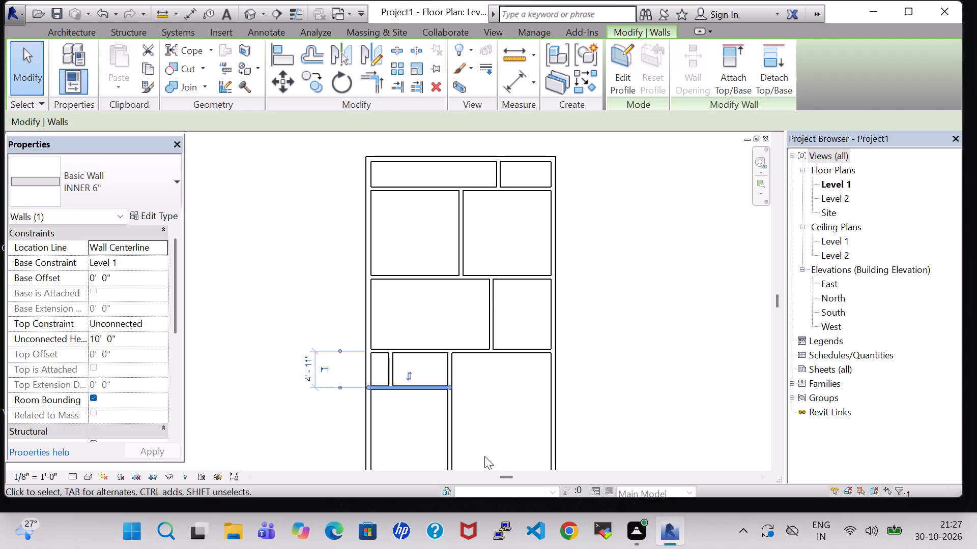
left_click(501, 414)
Place a 36" x 84" Single-Flush door near the east end of the northwest room's north wall, swinging into the north strip.
scroll(501, 414, "down", 3)
middle_click_drag(501, 414, 490, 350)
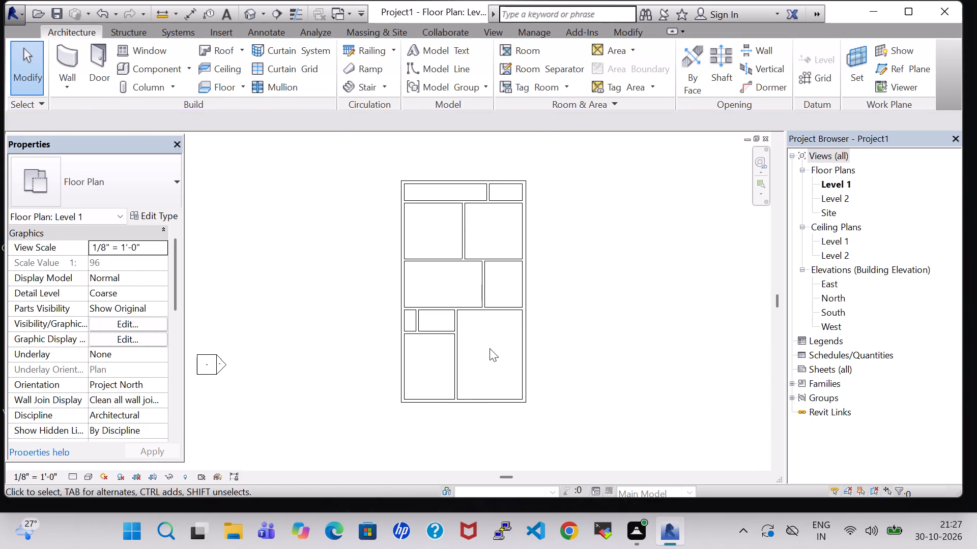
scroll(490, 348, "up", 4)
middle_click_drag(490, 347, 525, 446)
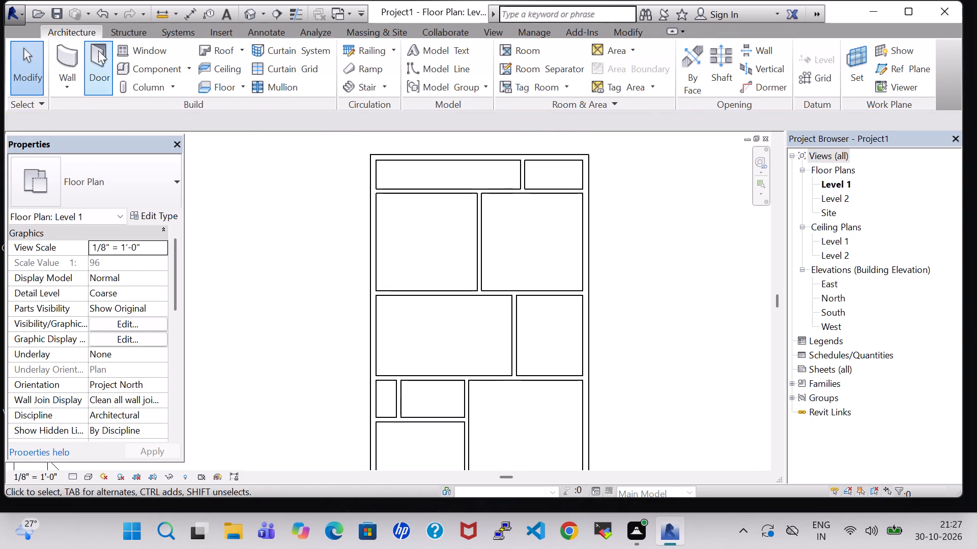
left_click(97, 53)
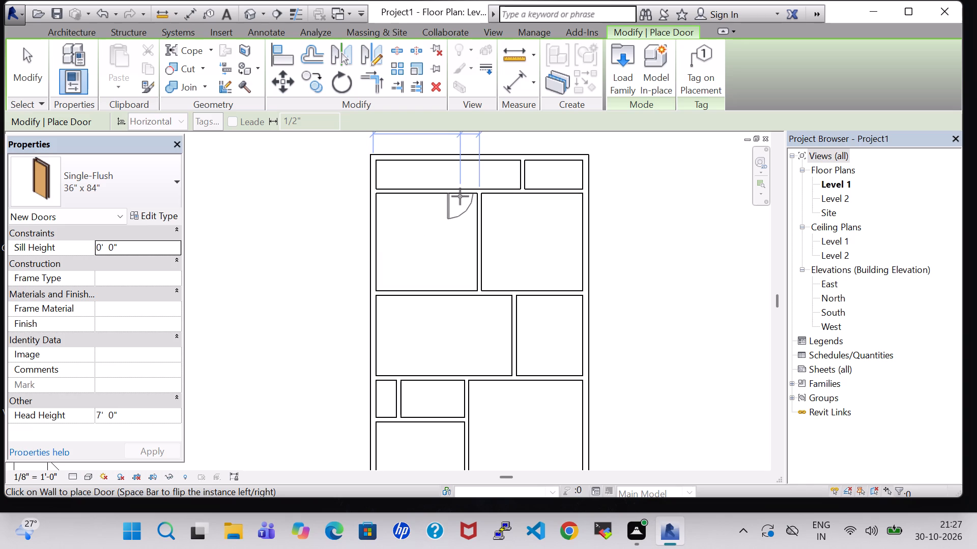
left_click(460, 187)
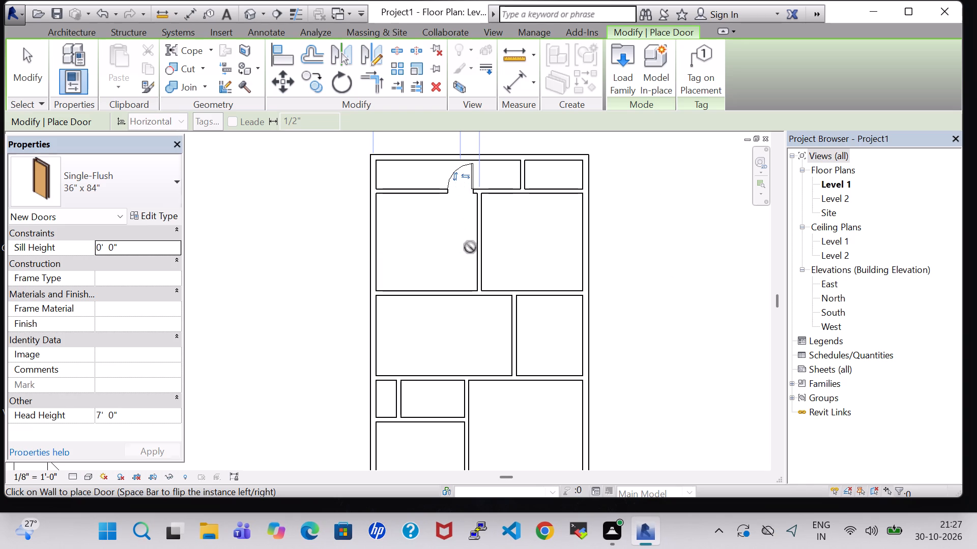
key("Escape")
key("Escape")
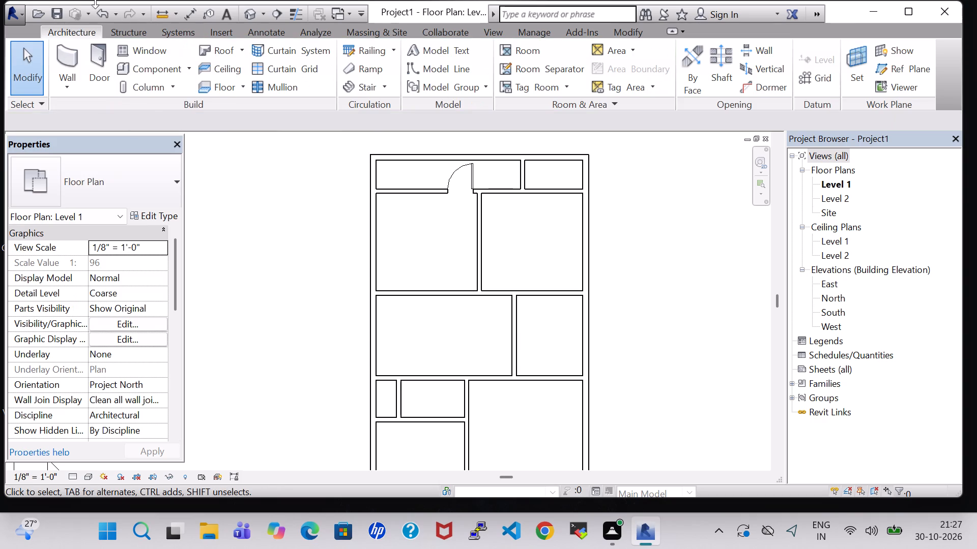
Place a 30" x 80" Single-Flush door in the north strip's partition, hinged at its north end and swinging east.
left_click(97, 65)
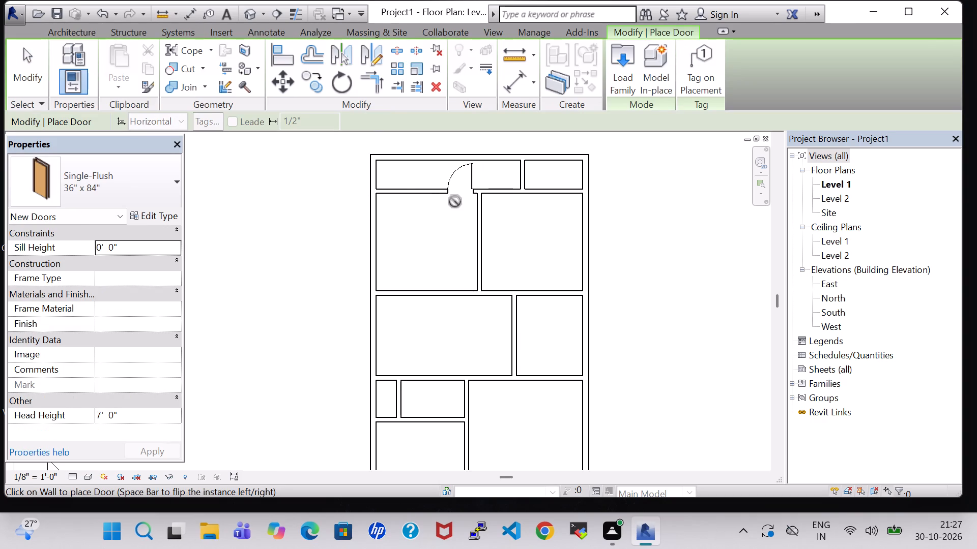
left_click(142, 188)
scroll(131, 309, "up", 3)
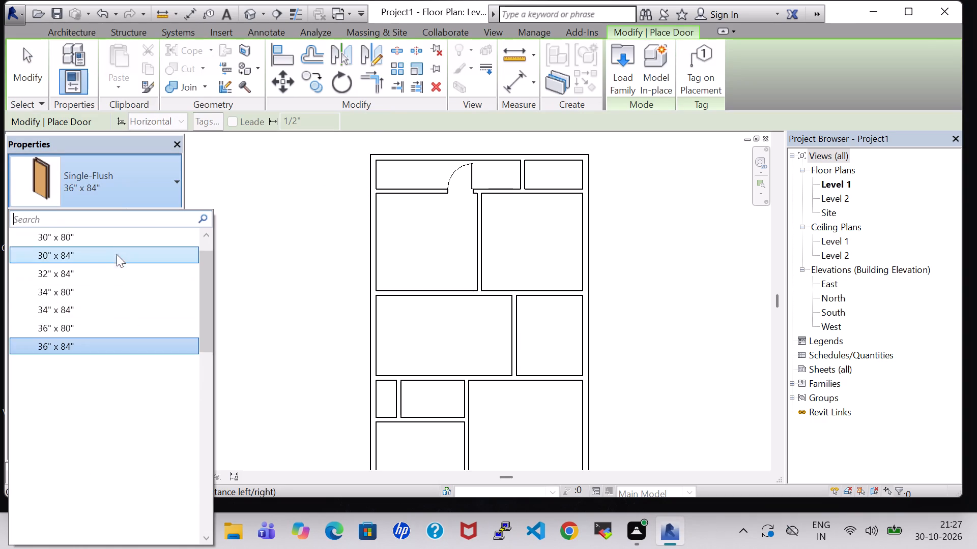
left_click(109, 234)
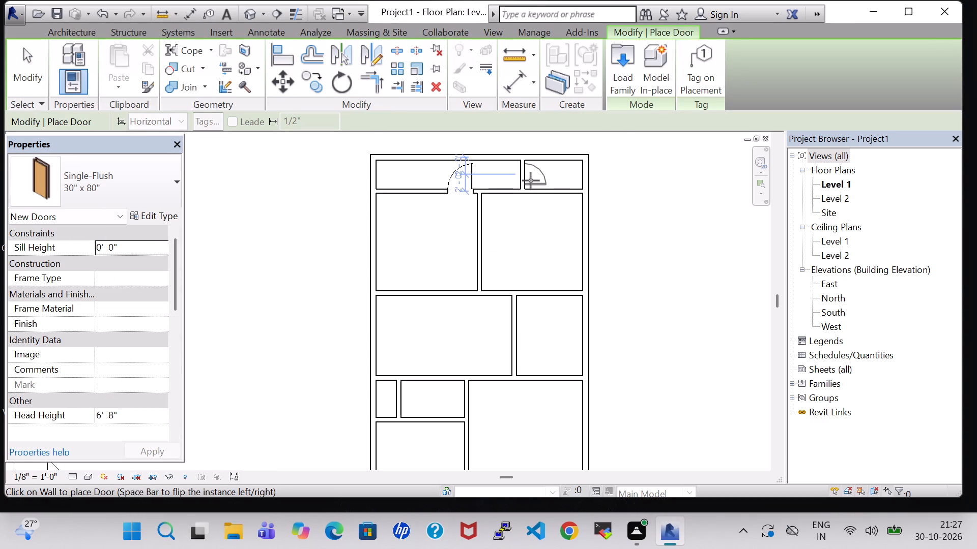
scroll(531, 180, "up", 3)
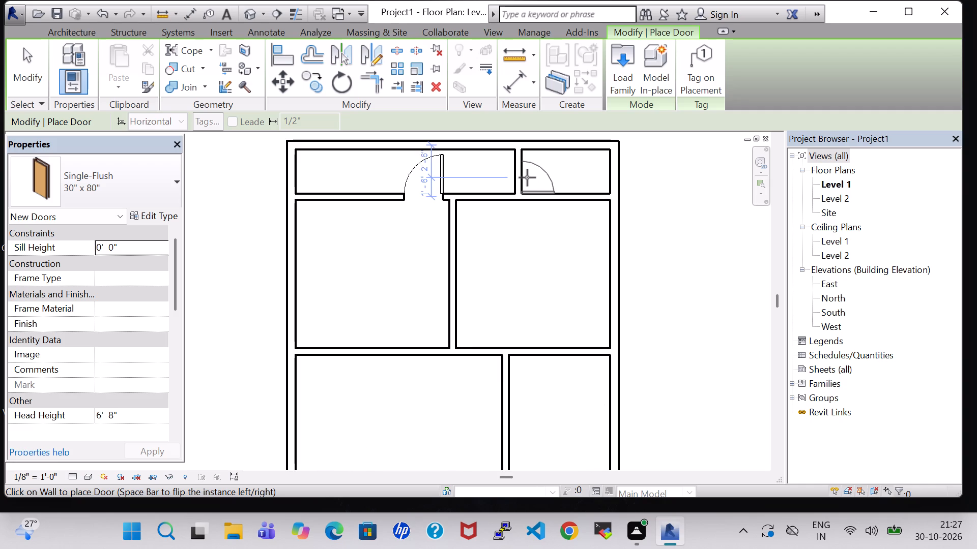
key("space")
left_click(527, 175)
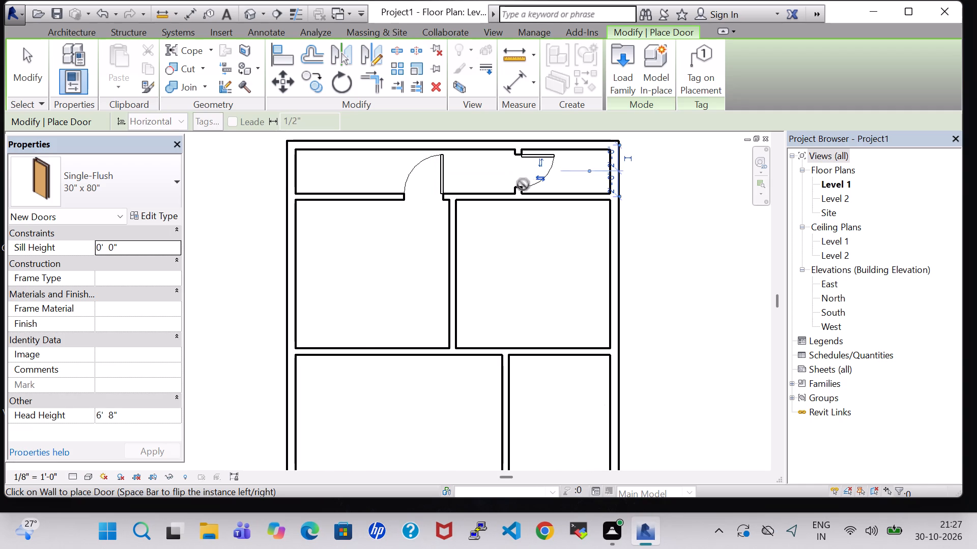
key("Escape")
key("Escape")
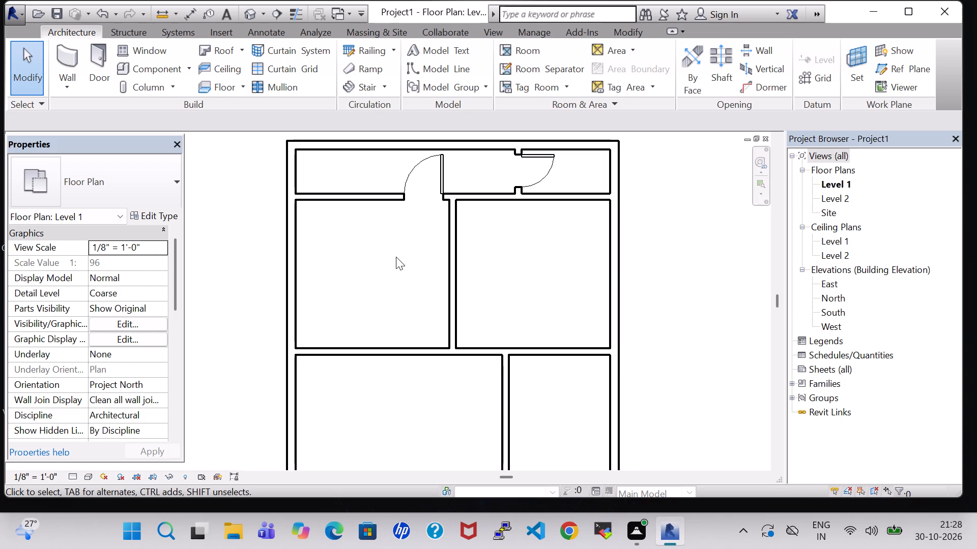
Load the Door-Exterior-Single-Entry-Half Arch Glass-Wood_Clad family from the Residential doors folder.
scroll(394, 258, "down", 4)
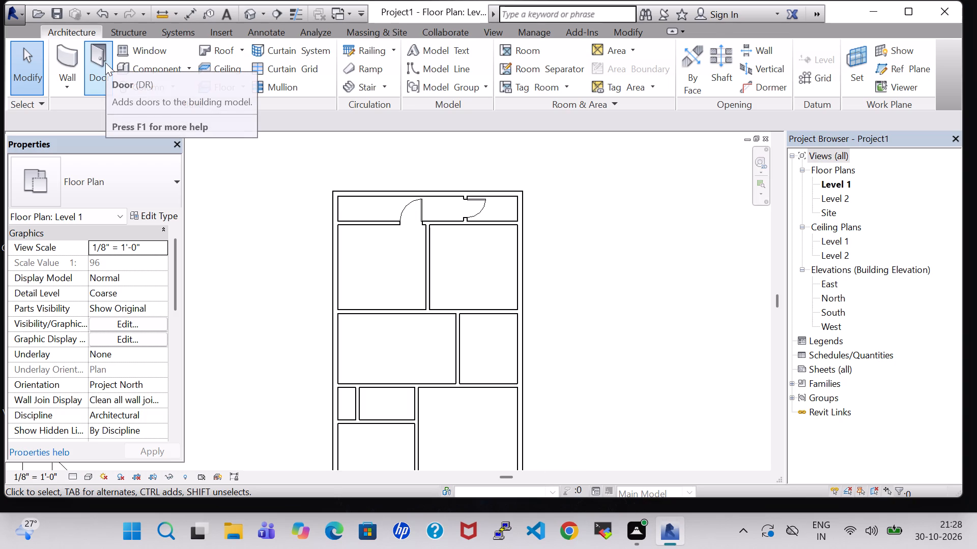
left_click(105, 63)
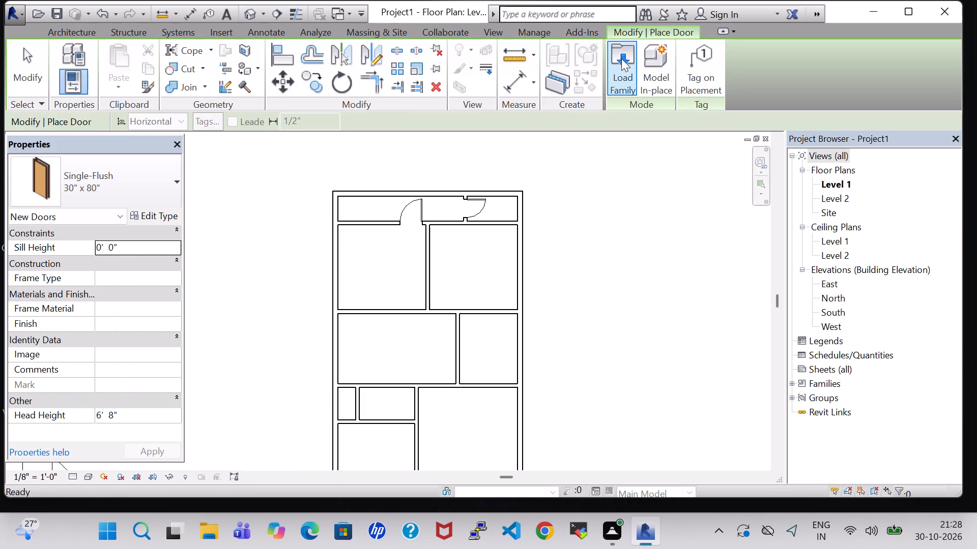
left_click(621, 58)
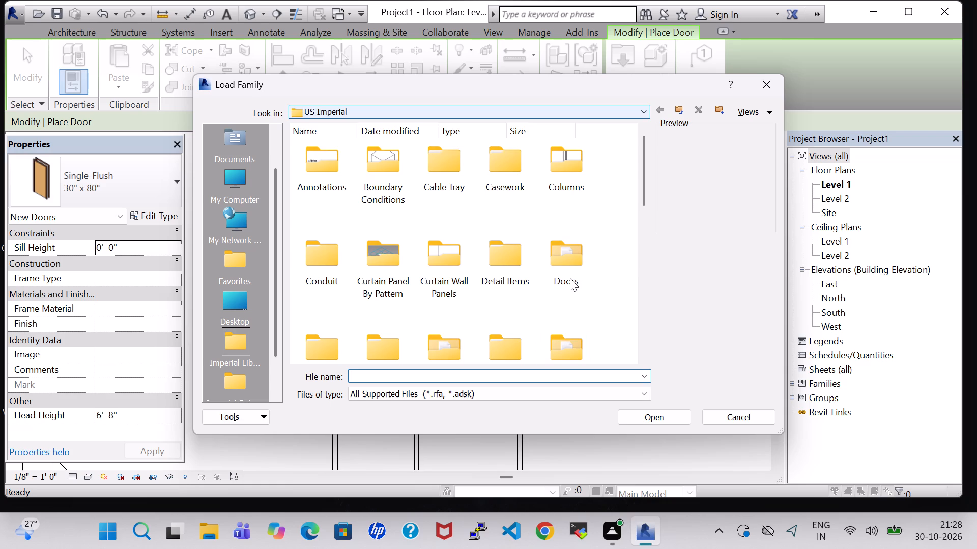
double_click(570, 278)
double_click(438, 147)
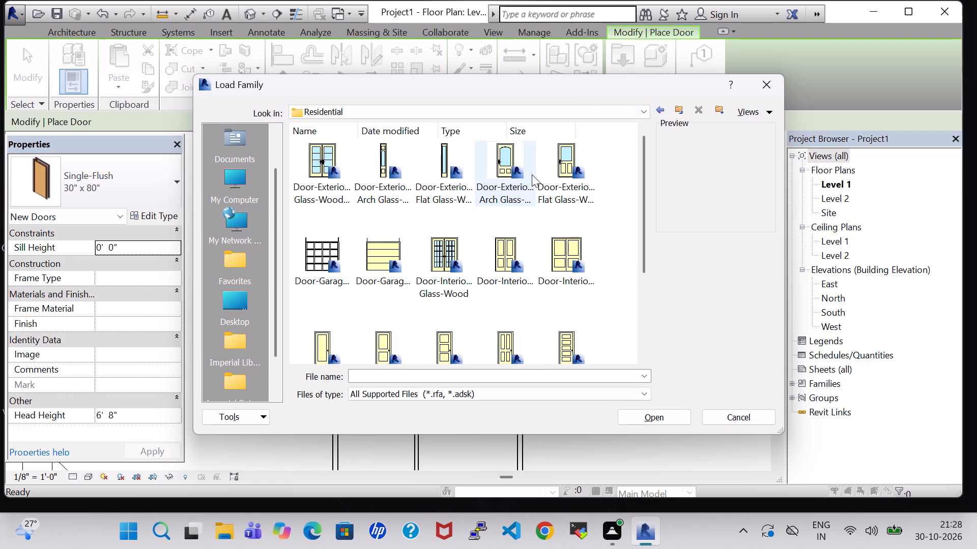
left_click(535, 174)
left_click(651, 411)
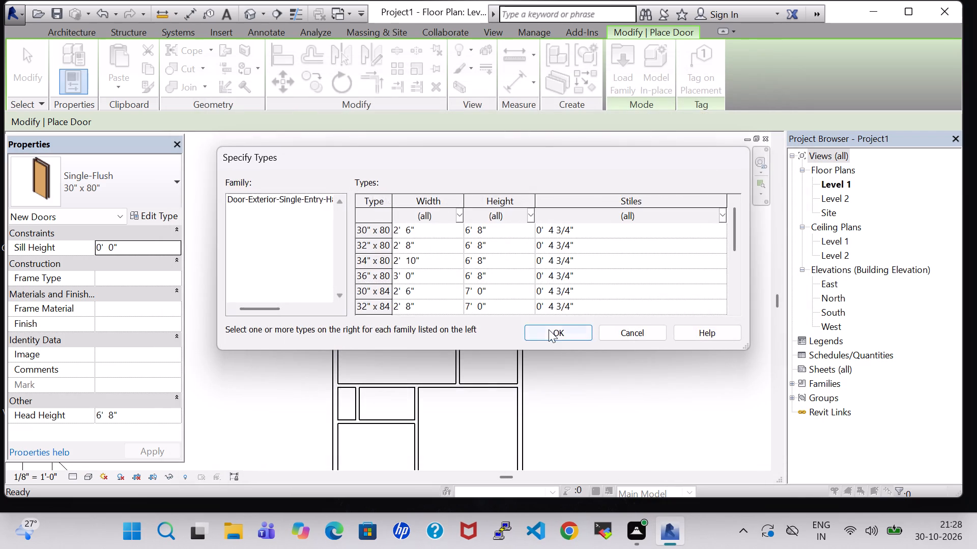
left_click(575, 324)
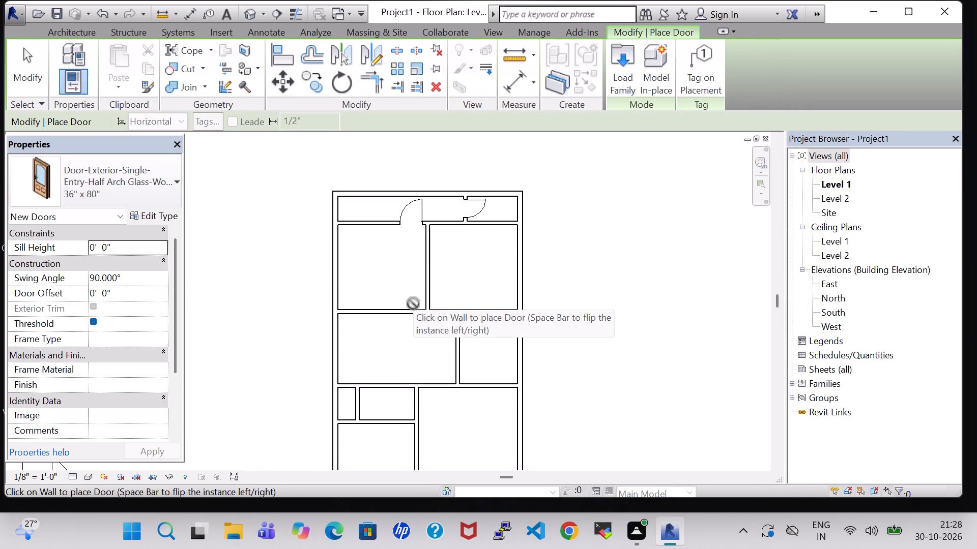
Place a 36" x 80" half arch glass door in the second cross wall, about 2'-1" west of the partition, swinging into the northwest room.
scroll(413, 303, "up", 5)
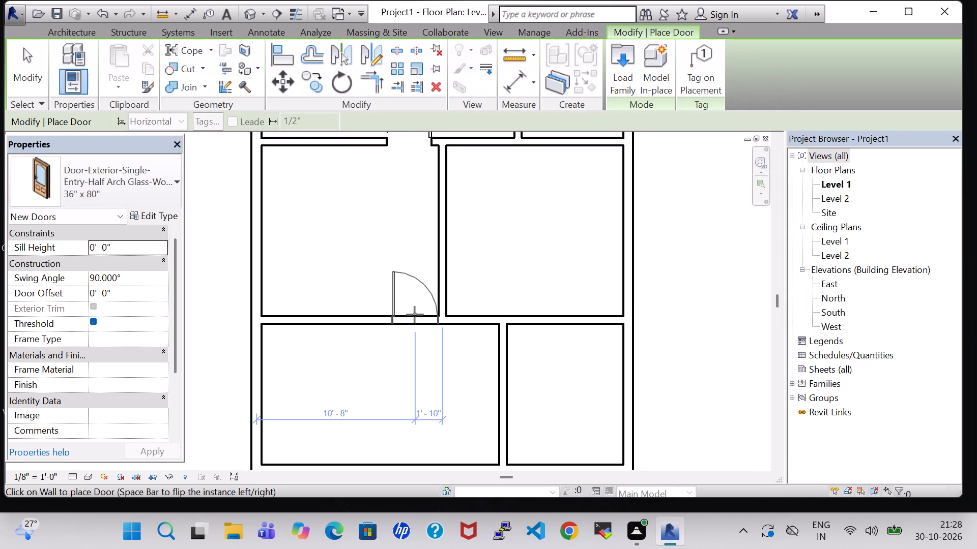
key("space")
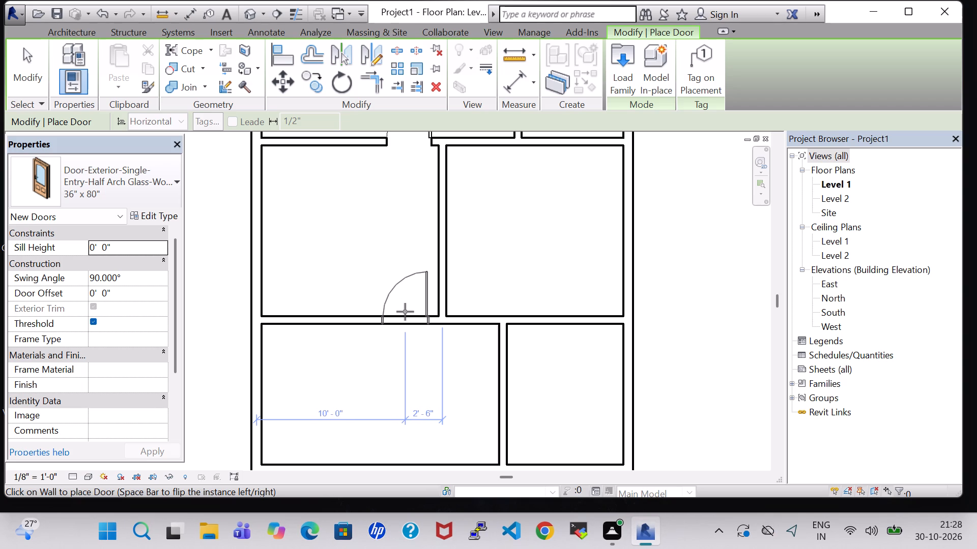
scroll(405, 312, "up", 2)
left_click(414, 314)
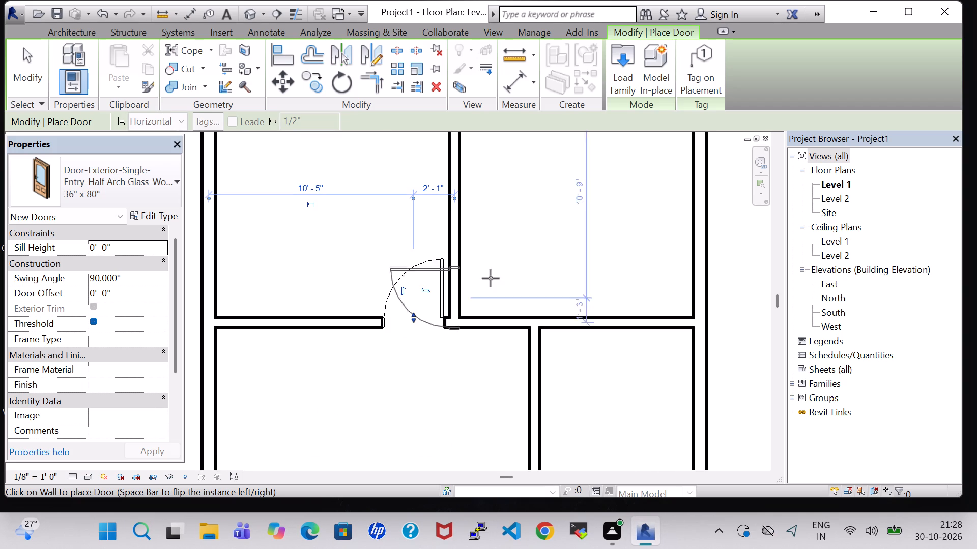
key("Escape")
key("Escape")
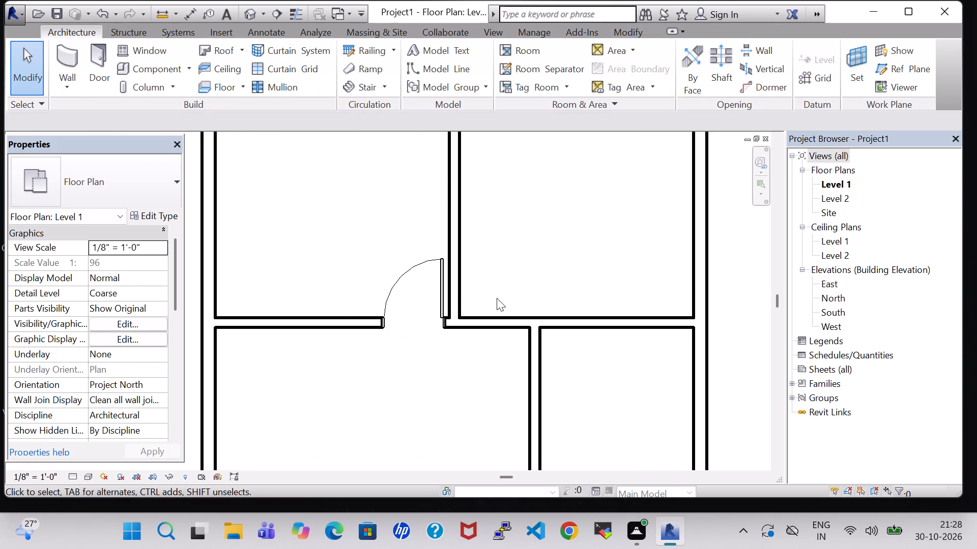
Place a matching 36" x 80" door in the second cross wall, about 2' east of the partition, swinging into the northeast room.
left_click(109, 58)
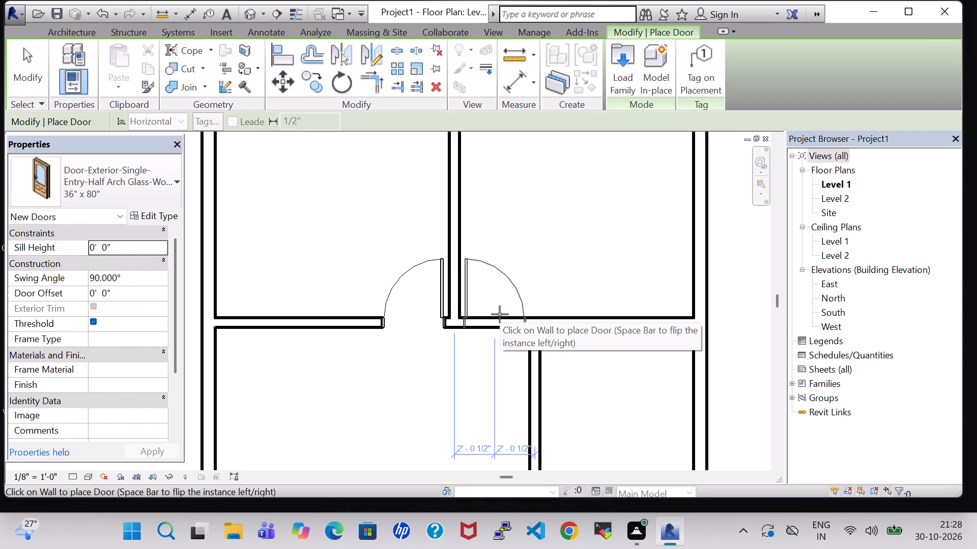
scroll(500, 314, "up", 3)
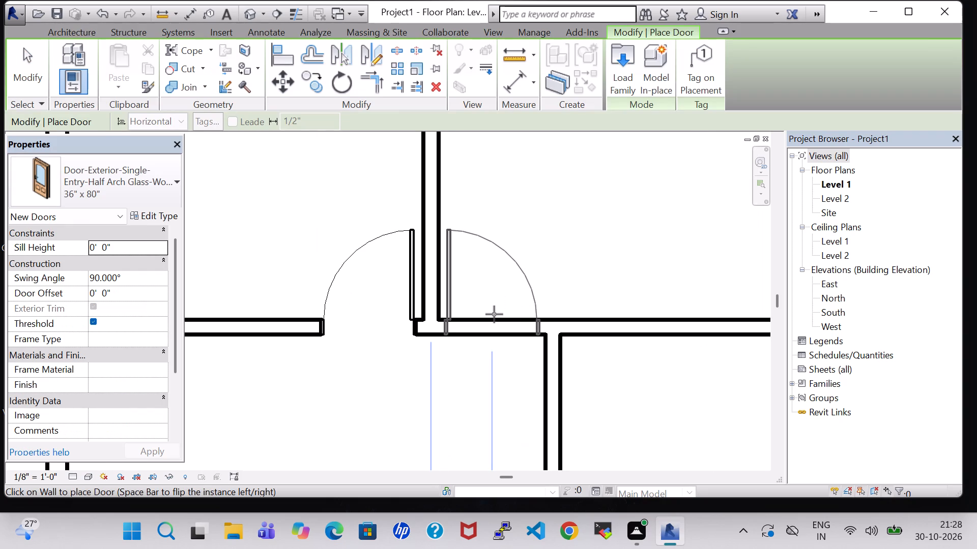
left_click(494, 314)
key("Escape")
key("Escape")
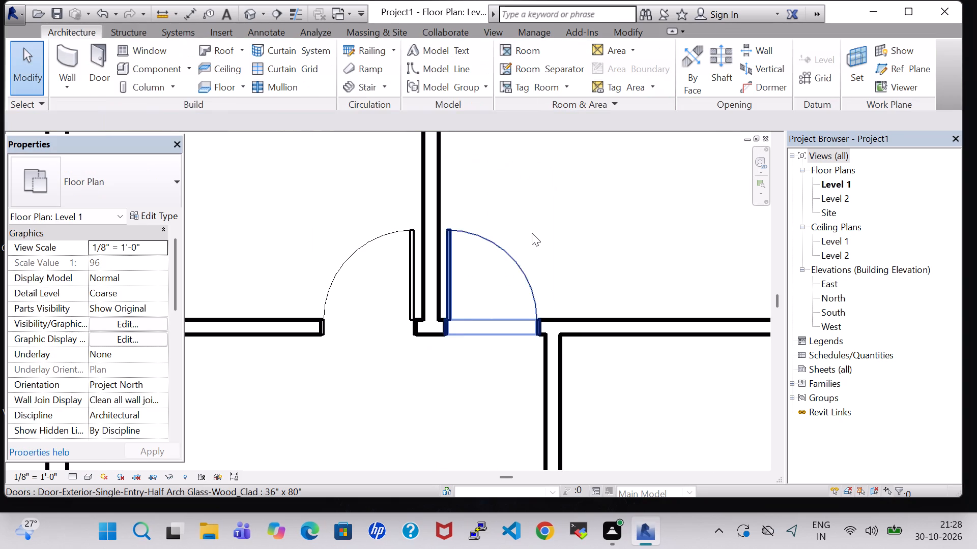
Place a 36" x 80" half arch glass door in the partition south of the second cross wall, about 2'-1" below it, swinging east.
scroll(532, 233, "down", 6)
middle_click_drag(531, 233, 524, 178)
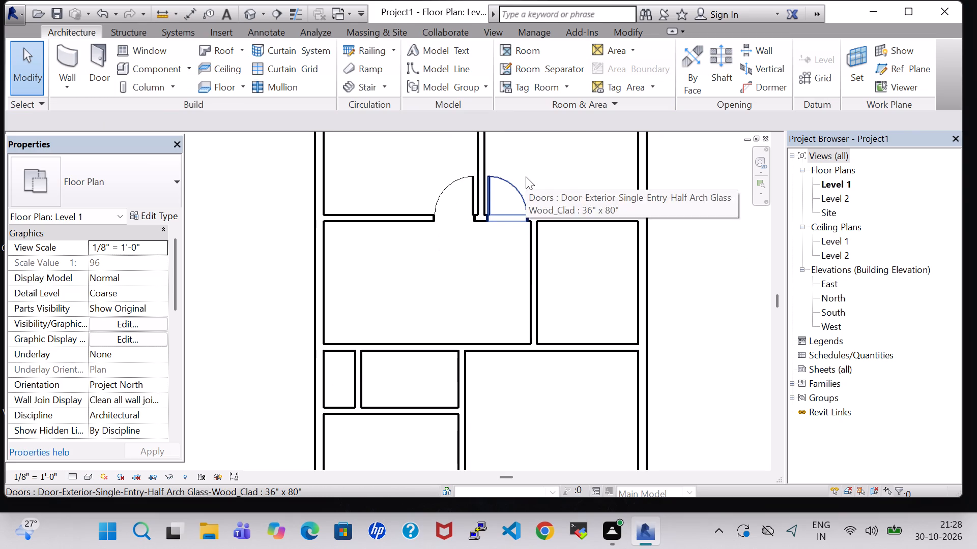
left_click(102, 57)
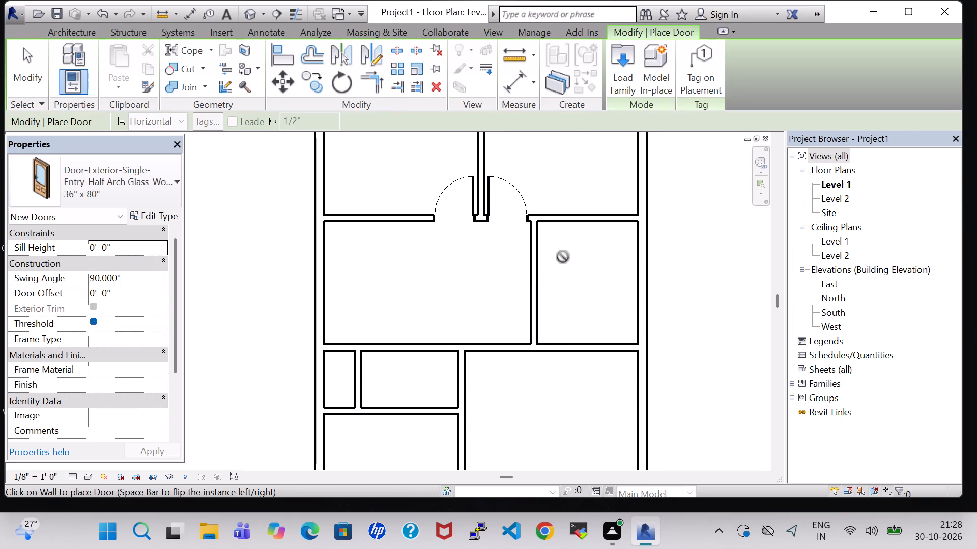
scroll(538, 248, "up", 4)
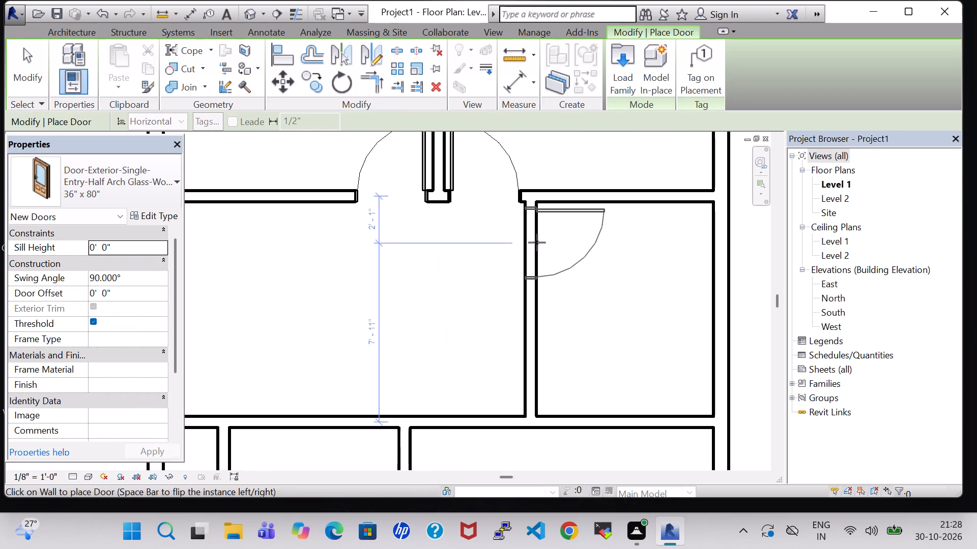
left_click(537, 243)
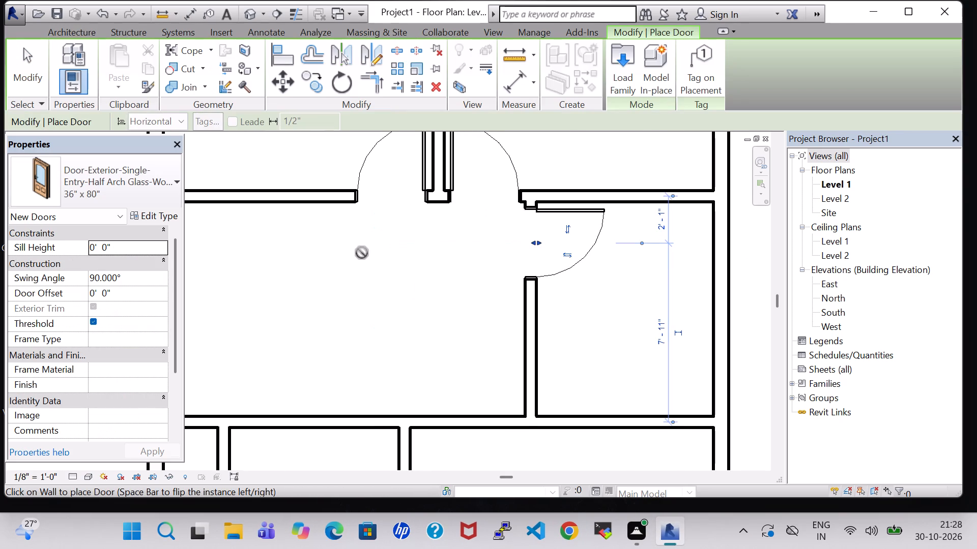
scroll(362, 253, "down", 3)
key("Escape")
key("Escape")
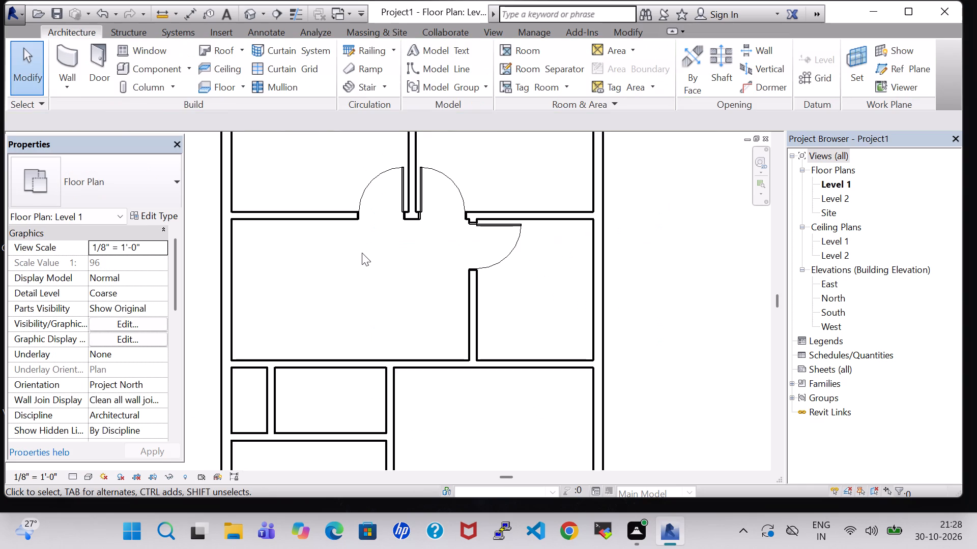
Load the Door-Exterior-Double-Full Glass-Wood_Clad family from the Residential doors folder.
scroll(362, 253, "down", 4)
middle_click_drag(362, 253, 366, 253)
left_click(106, 67)
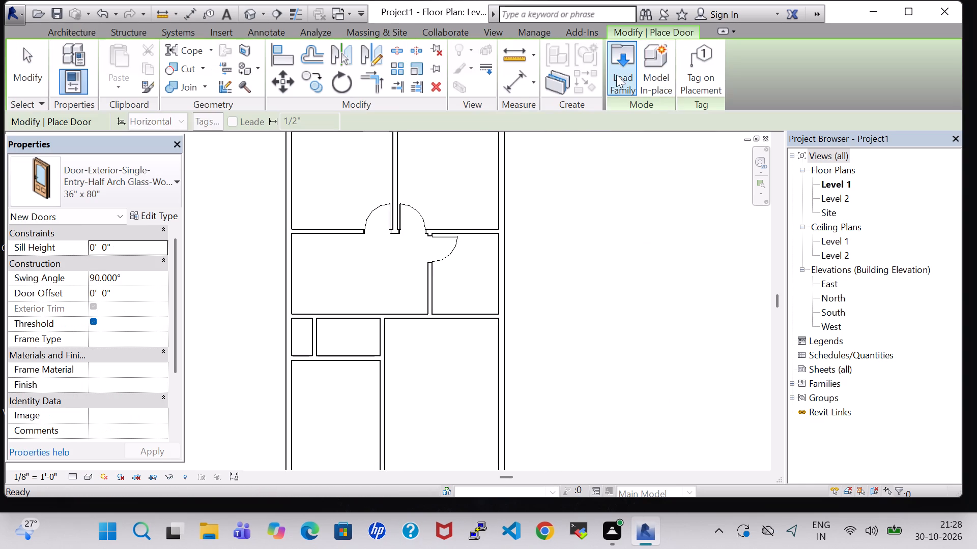
left_click(616, 75)
double_click(566, 273)
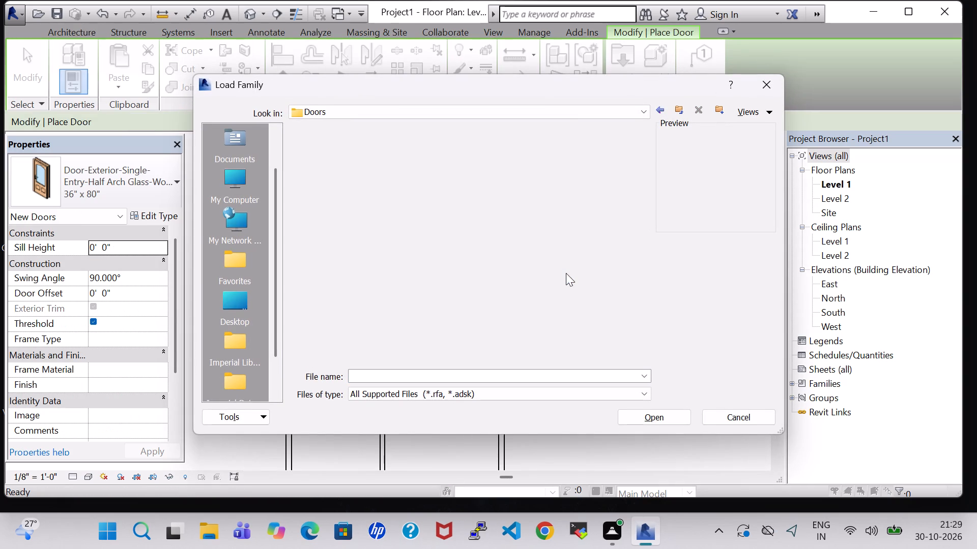
double_click(434, 167)
left_click(344, 149)
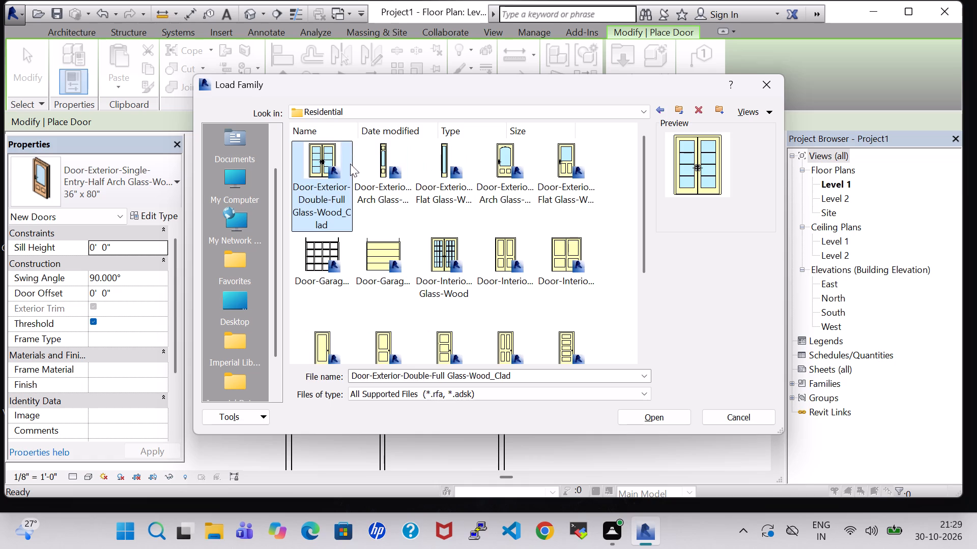
left_click(644, 419)
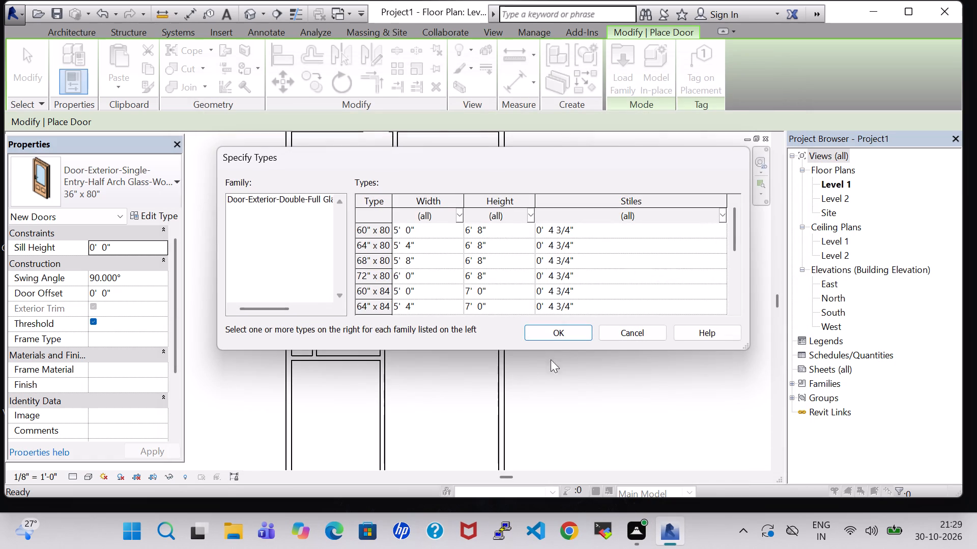
left_click(560, 336)
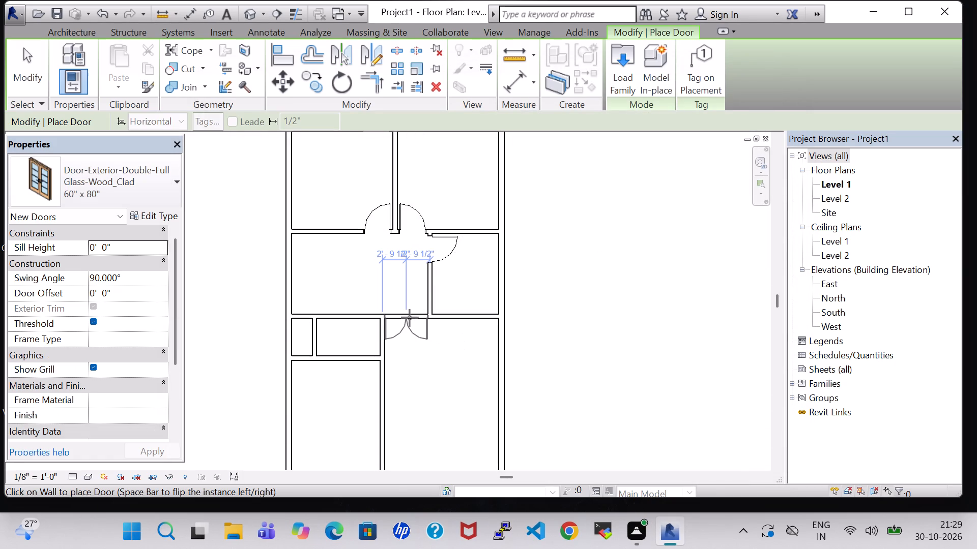
Place a 60" x 80" double full glass door in the third cross wall, about 3'-0" west of the partition above, swinging north.
scroll(410, 315, "up", 10)
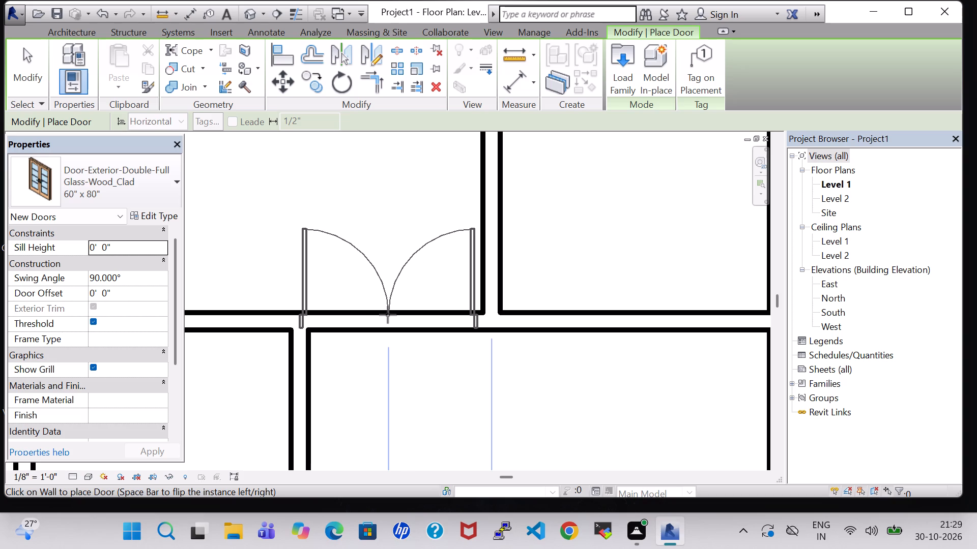
left_click(389, 315)
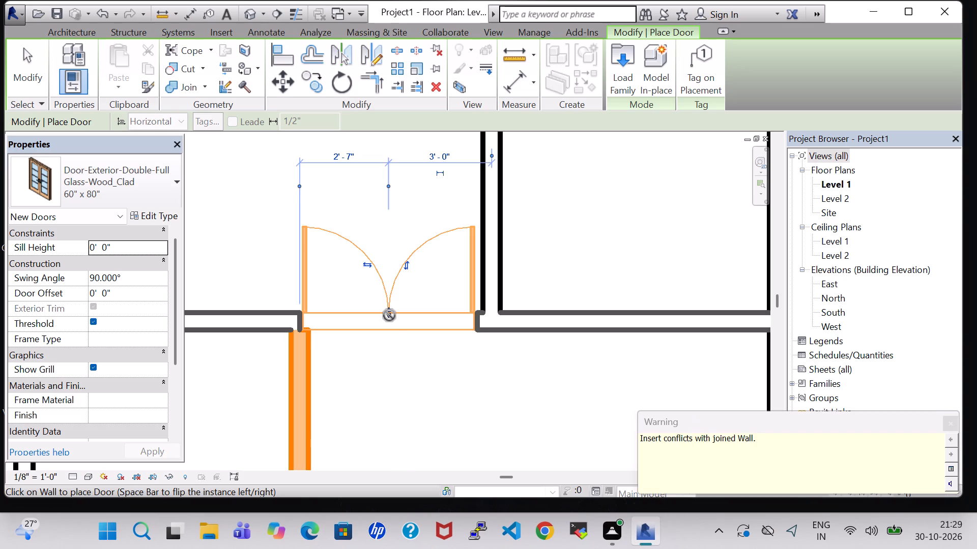
key("Escape")
key("Escape")
Nudge the partition below the double door west, clear of the opening, to 7'-6" from the short partition.
scroll(391, 375, "down", 6)
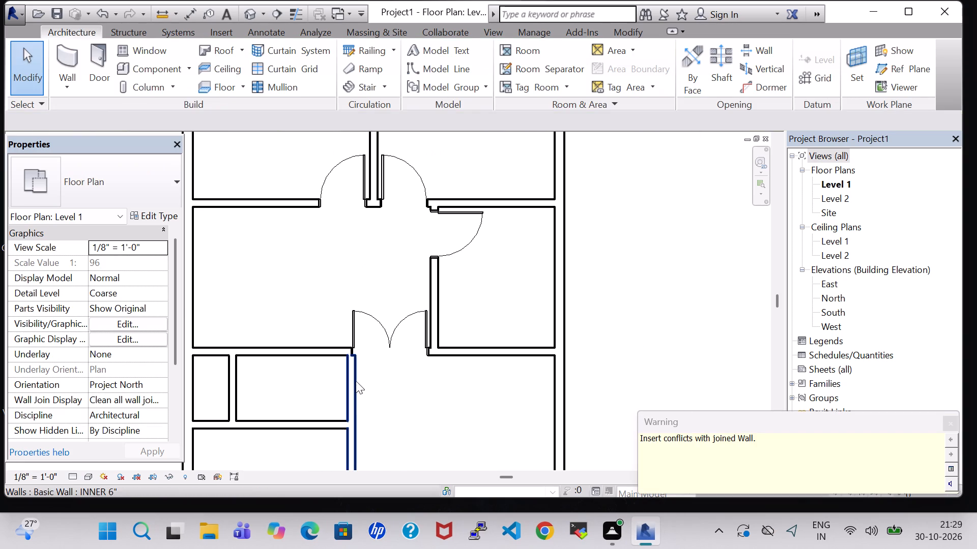
left_click(355, 383)
key("Left")
key("Left")
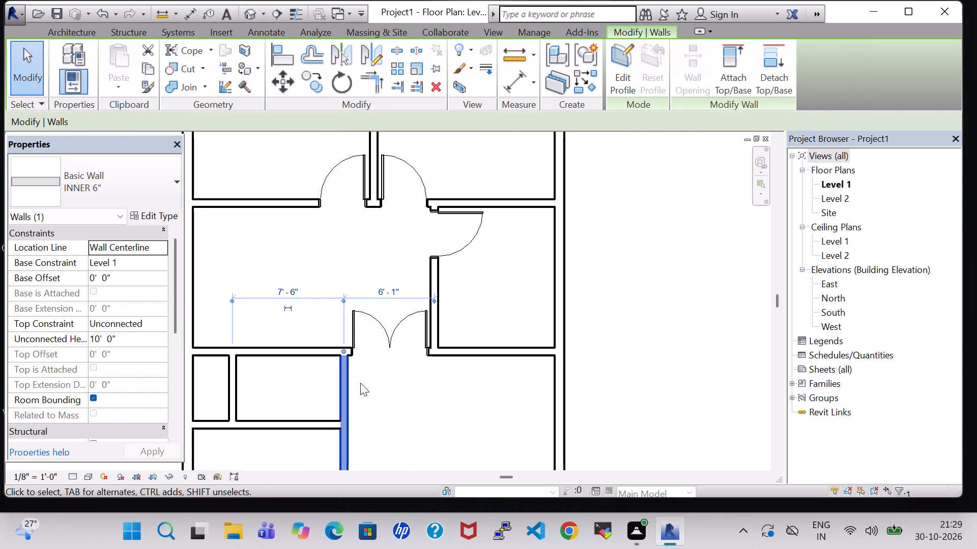
left_click(384, 385)
Place a 36" x 80" half arch glass door in that partition, about 2'-3" below the small rooms' south wall, swinging into the southwest room.
scroll(388, 385, "down", 4)
middle_click(388, 385)
middle_click_drag(388, 385, 397, 356)
scroll(402, 352, "up", 9)
middle_click_drag(415, 247, 711, 479)
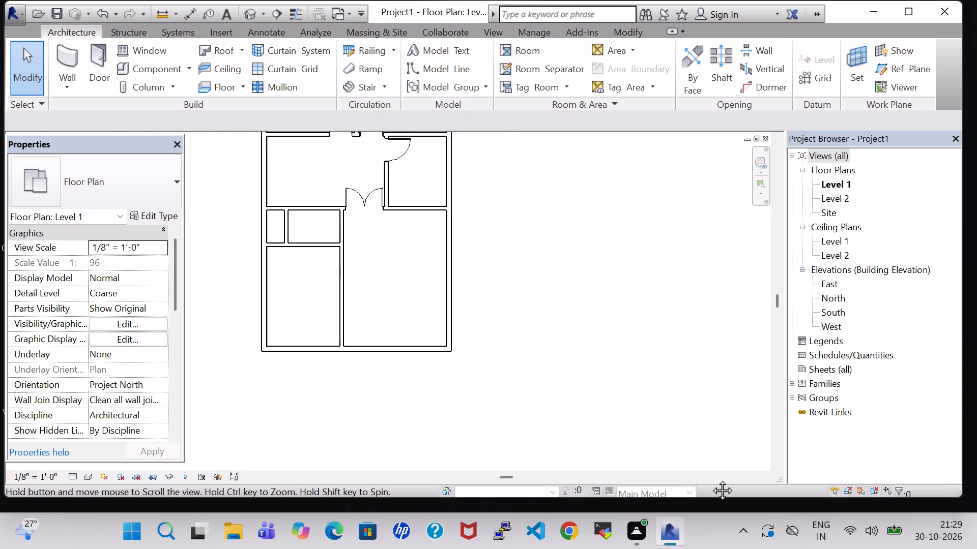
middle_click_drag(711, 479, 765, 539)
middle_click_drag(541, 416, 583, 340)
middle_click_drag(587, 327, 591, 321)
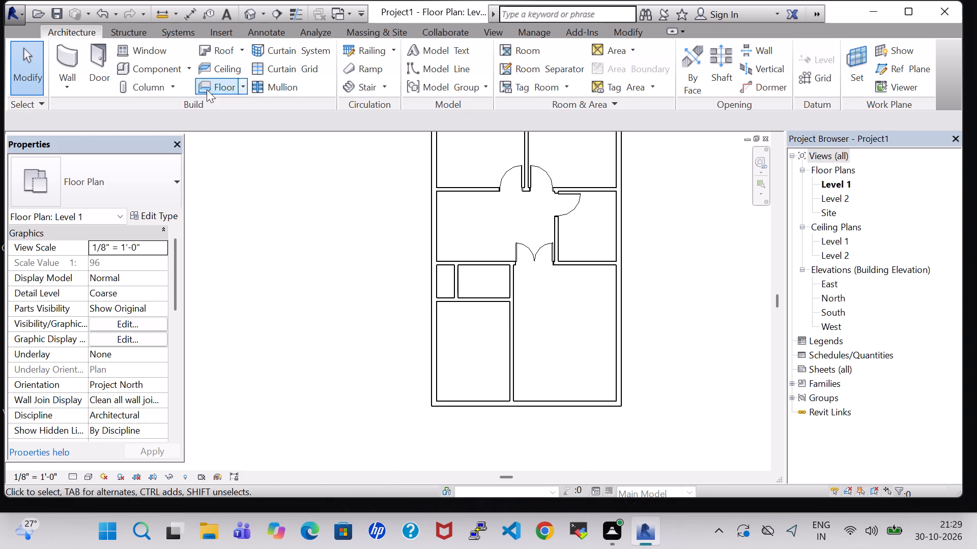
left_click(104, 66)
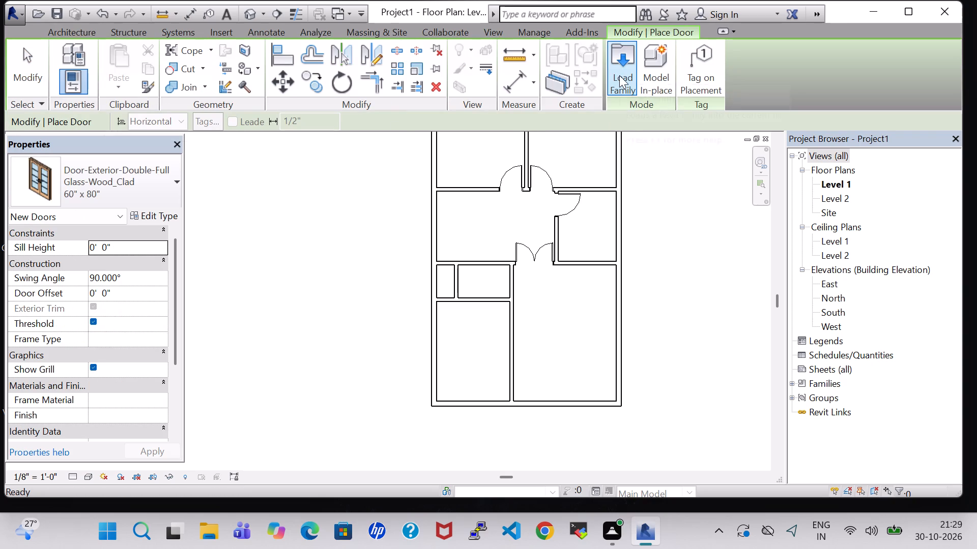
left_click(619, 75)
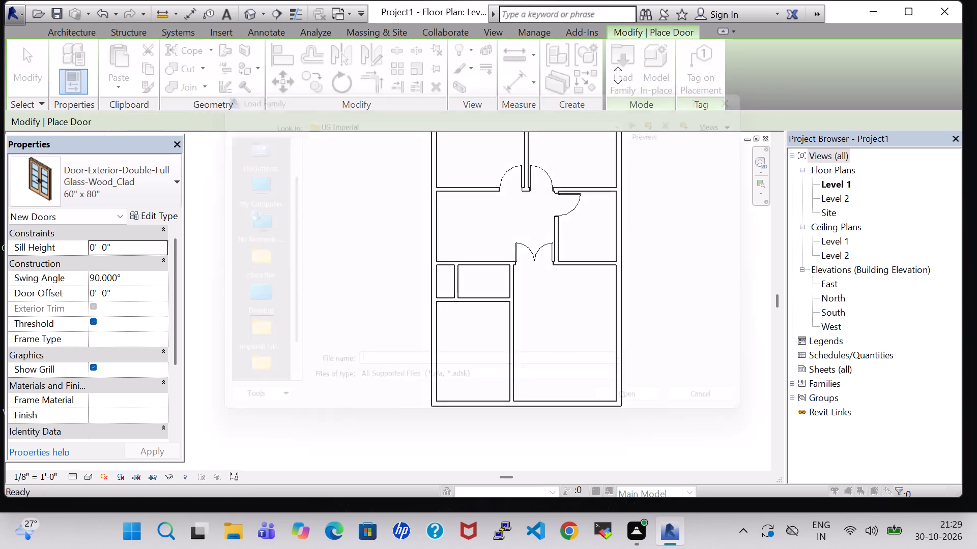
left_click(758, 93)
left_click(148, 185)
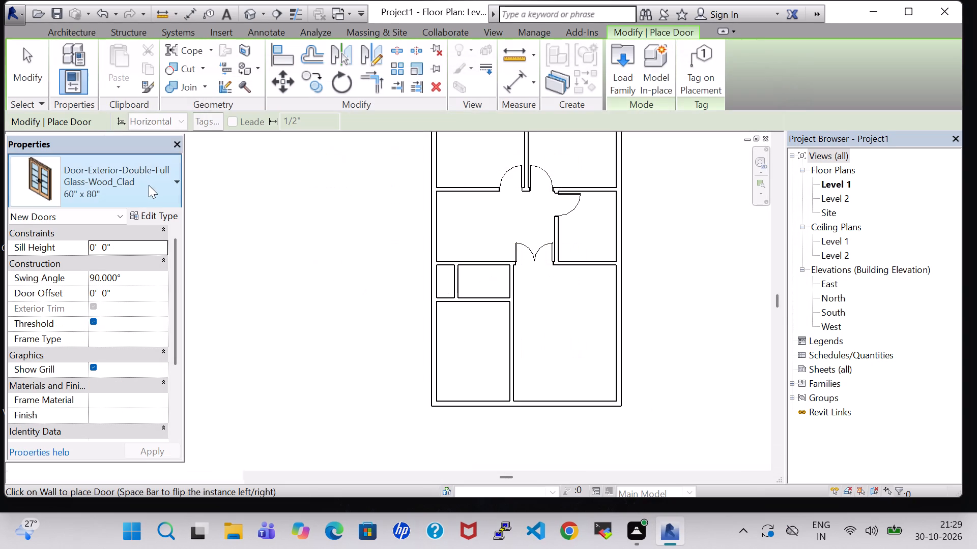
scroll(128, 319, "up", 3)
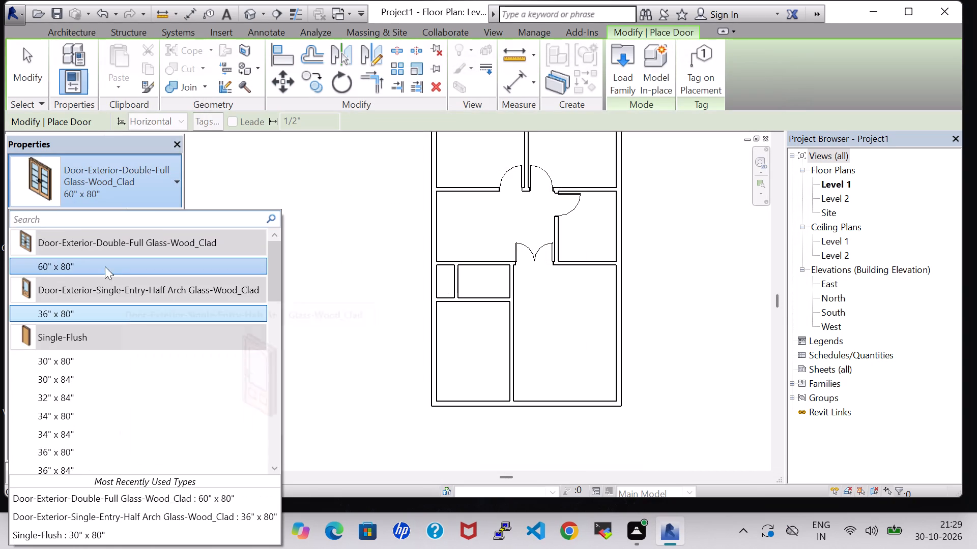
left_click(109, 314)
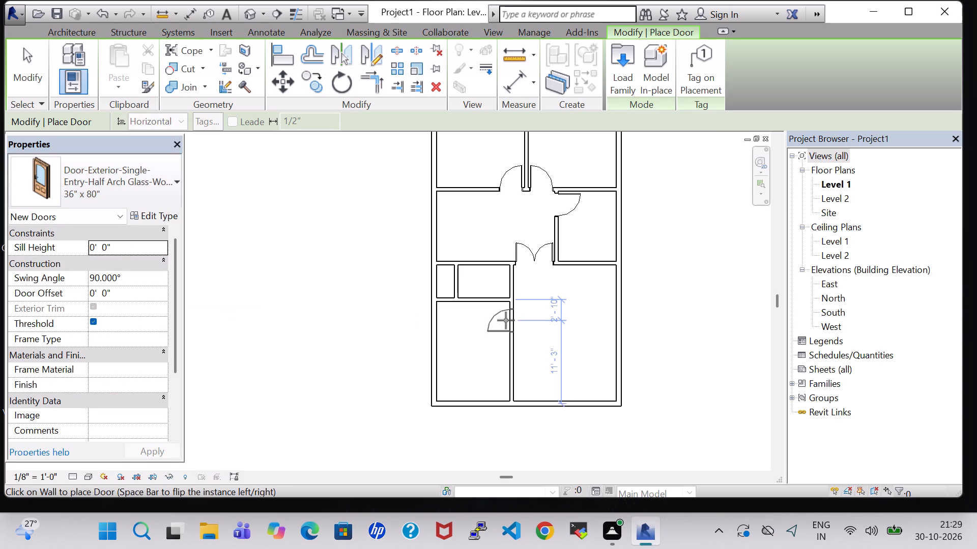
key("space")
scroll(506, 320, "up", 5)
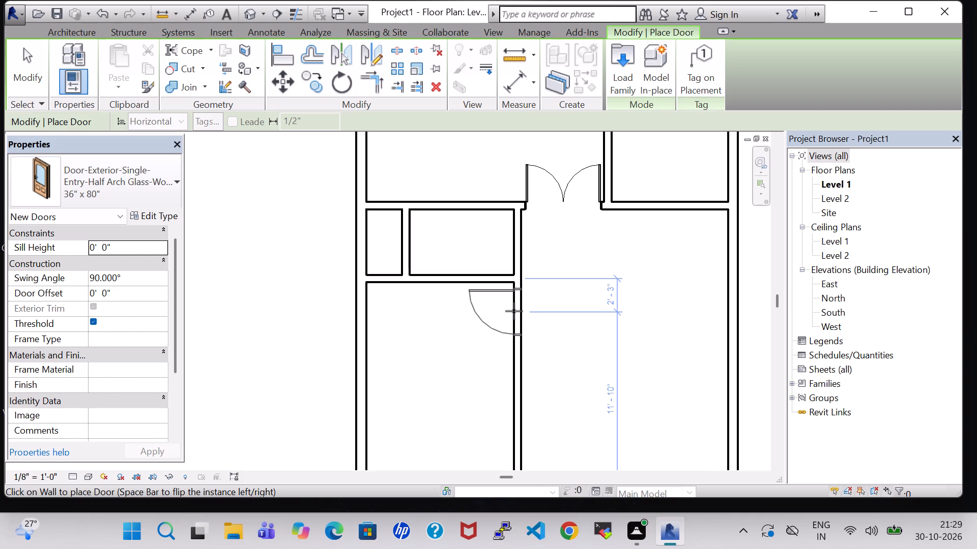
double_click(514, 311)
key("Escape")
key("Escape")
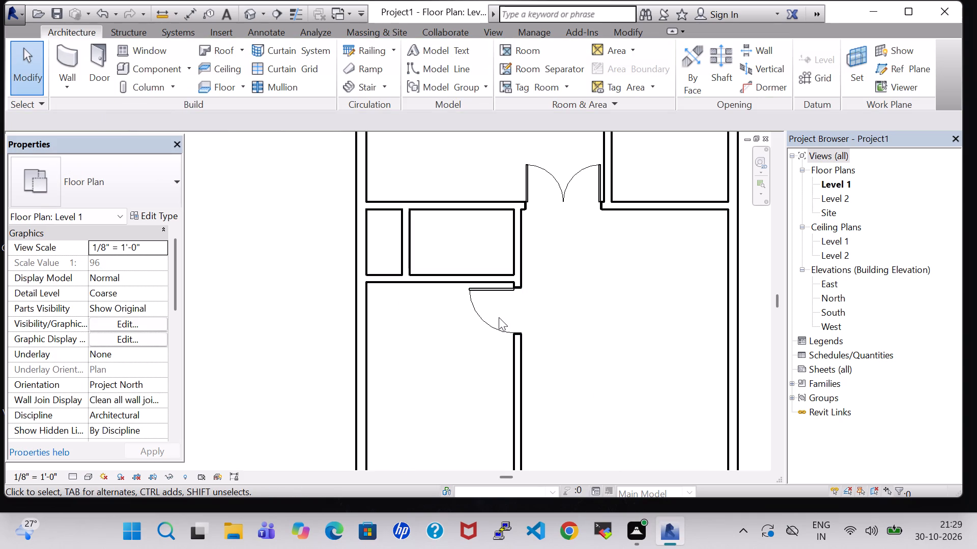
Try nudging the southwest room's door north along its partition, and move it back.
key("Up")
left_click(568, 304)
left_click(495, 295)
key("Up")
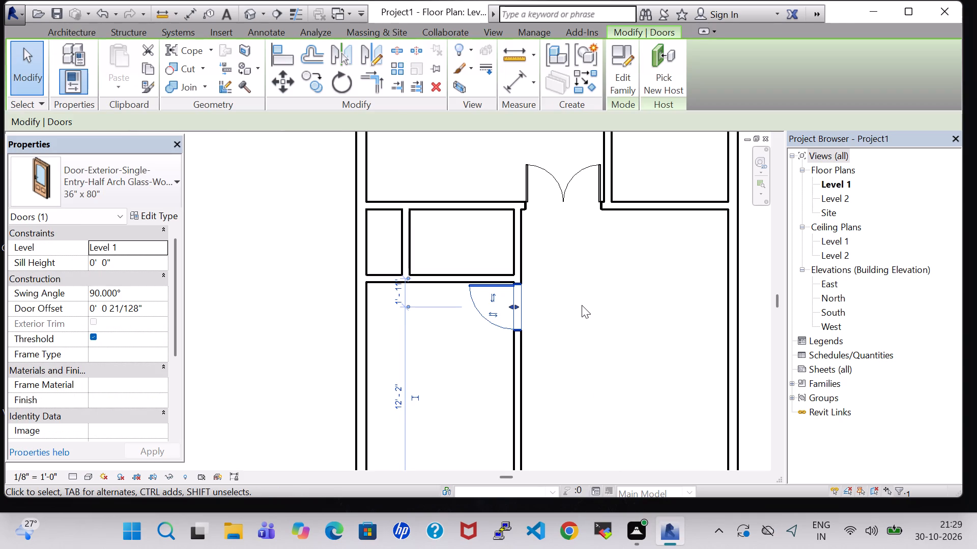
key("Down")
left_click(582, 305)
Split the third cross wall with a 1" joint gap at the short partition between the two small rooms.
scroll(582, 305, "down", 4)
middle_click_drag(582, 305, 526, 279)
middle_click(526, 279)
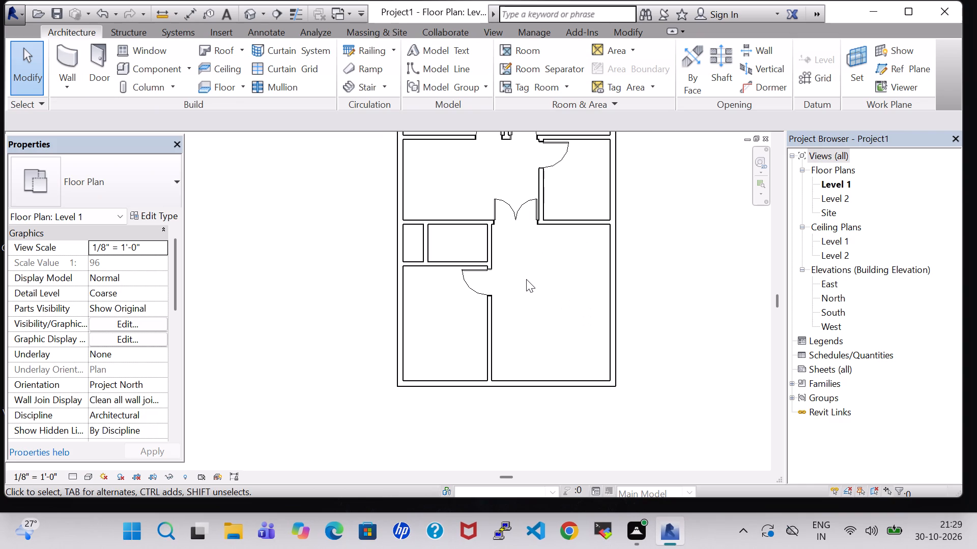
scroll(526, 279, "down", 3)
middle_click_drag(526, 279, 526, 270)
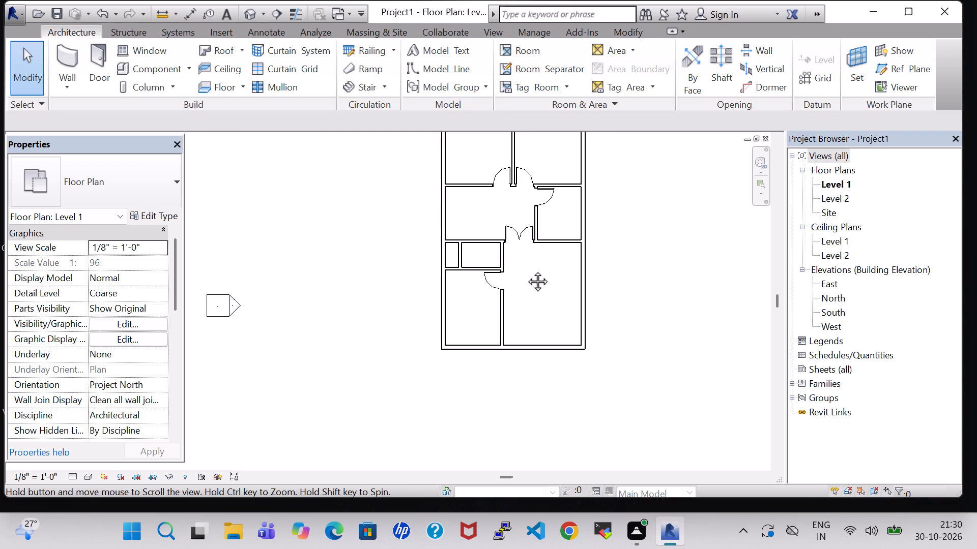
middle_click_drag(526, 270, 524, 238)
scroll(523, 238, "up", 4)
middle_click_drag(523, 238, 581, 308)
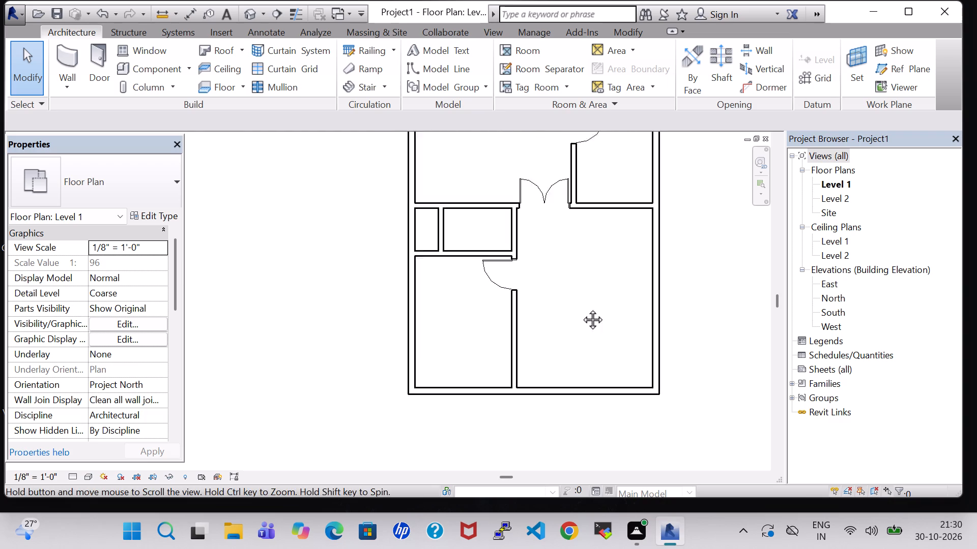
middle_click_drag(581, 308, 629, 372)
scroll(629, 372, "up", 1)
left_click(623, 33)
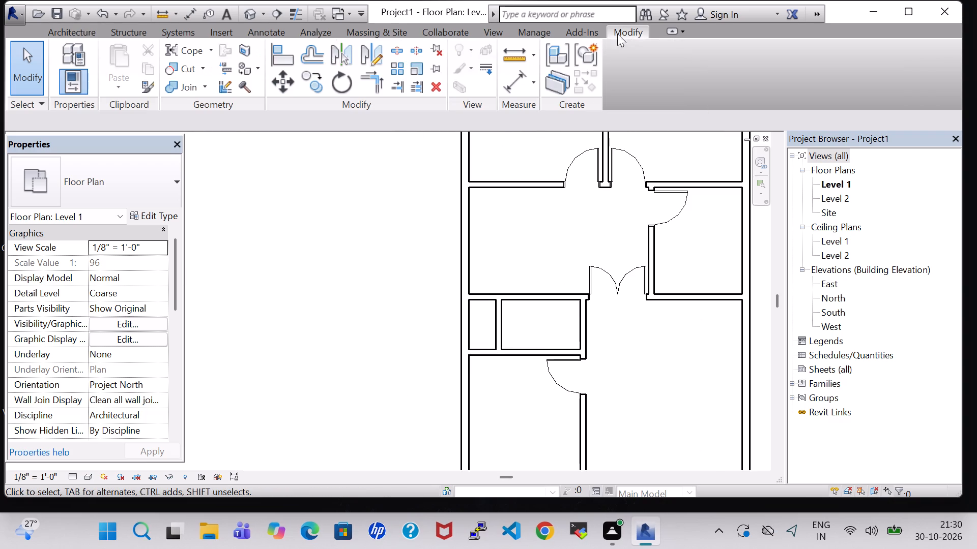
left_click(416, 57)
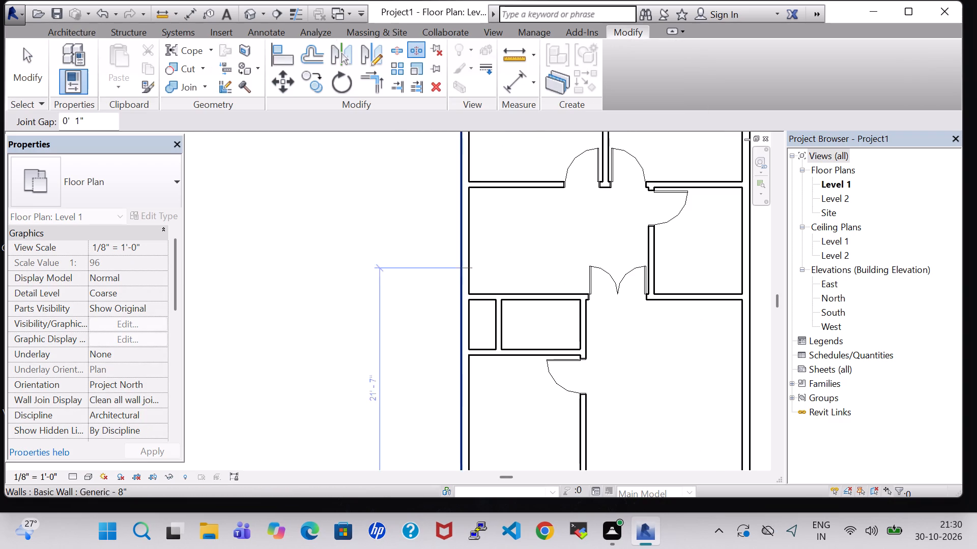
left_click(498, 296)
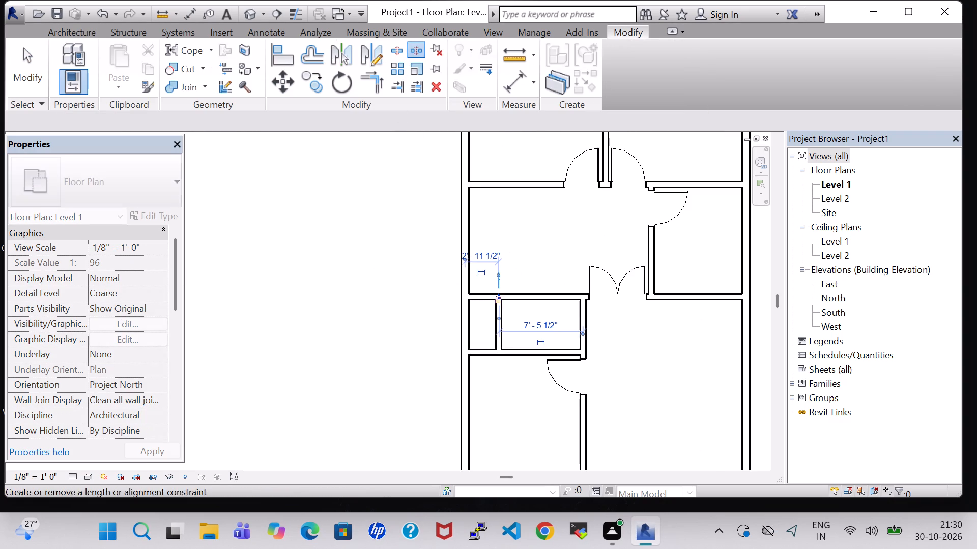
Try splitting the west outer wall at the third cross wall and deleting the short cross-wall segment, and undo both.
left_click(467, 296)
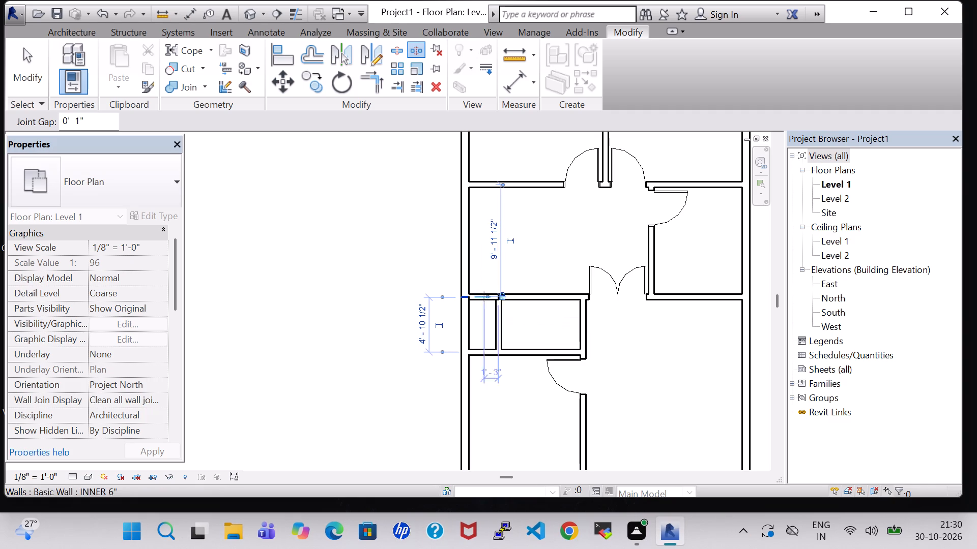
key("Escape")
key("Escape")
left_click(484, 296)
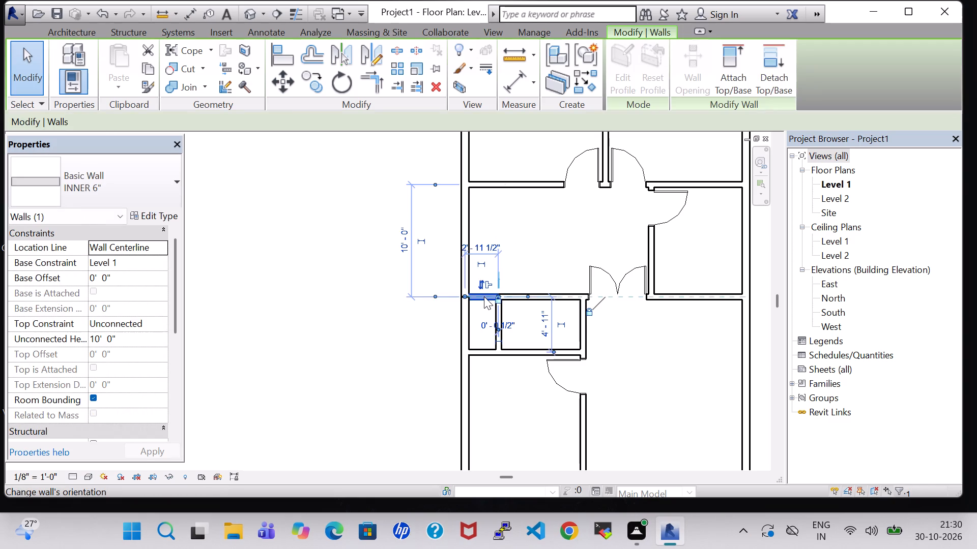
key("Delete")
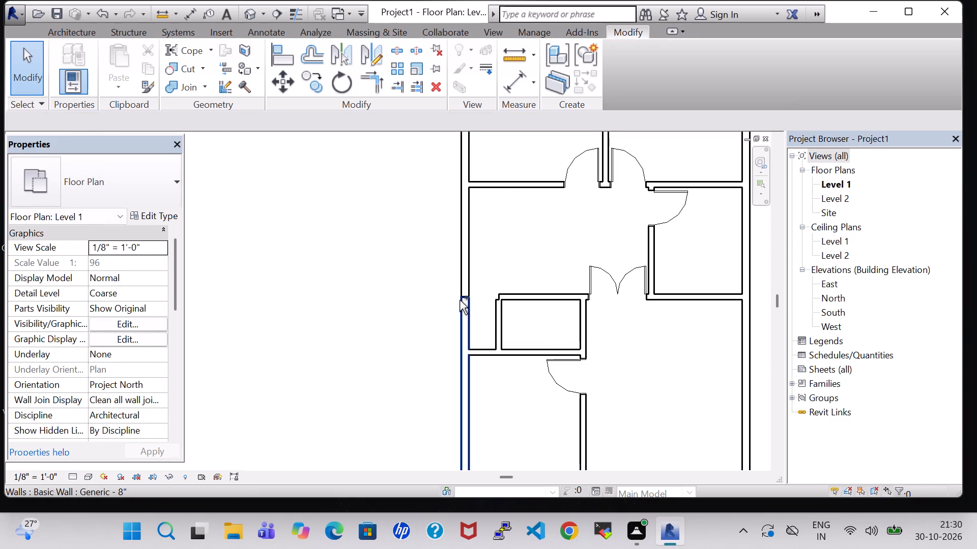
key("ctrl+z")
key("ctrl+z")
Delete the short segment of the third cross wall between the west outer wall and the short partition.
left_click(492, 300)
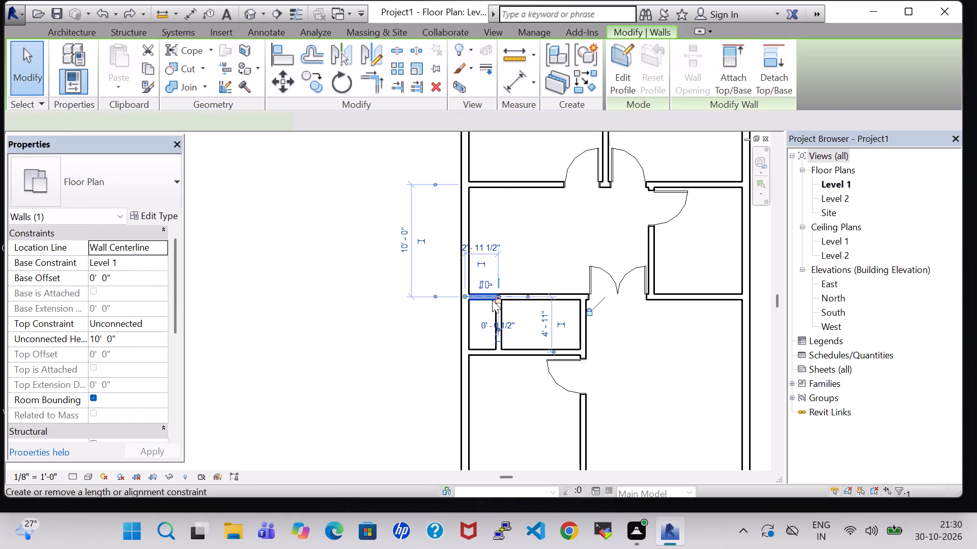
key("Delete")
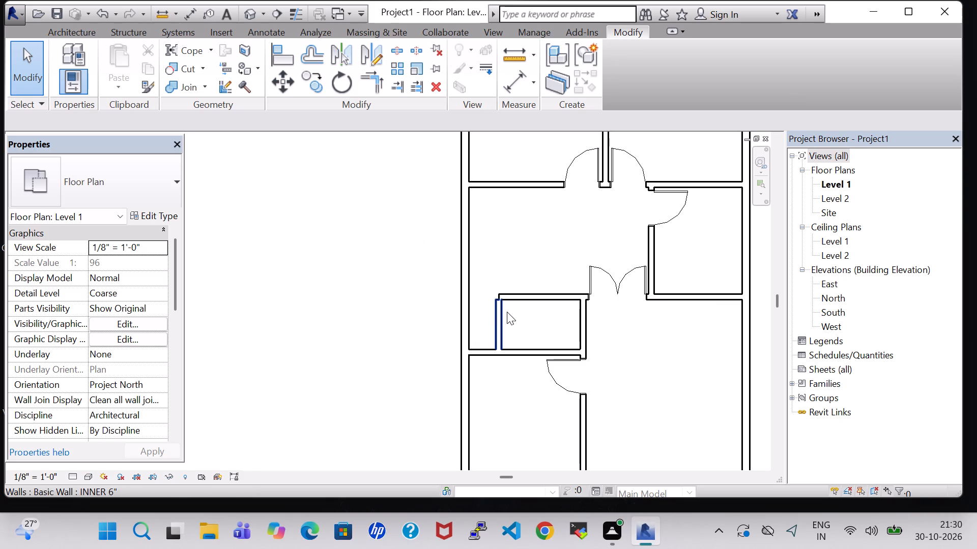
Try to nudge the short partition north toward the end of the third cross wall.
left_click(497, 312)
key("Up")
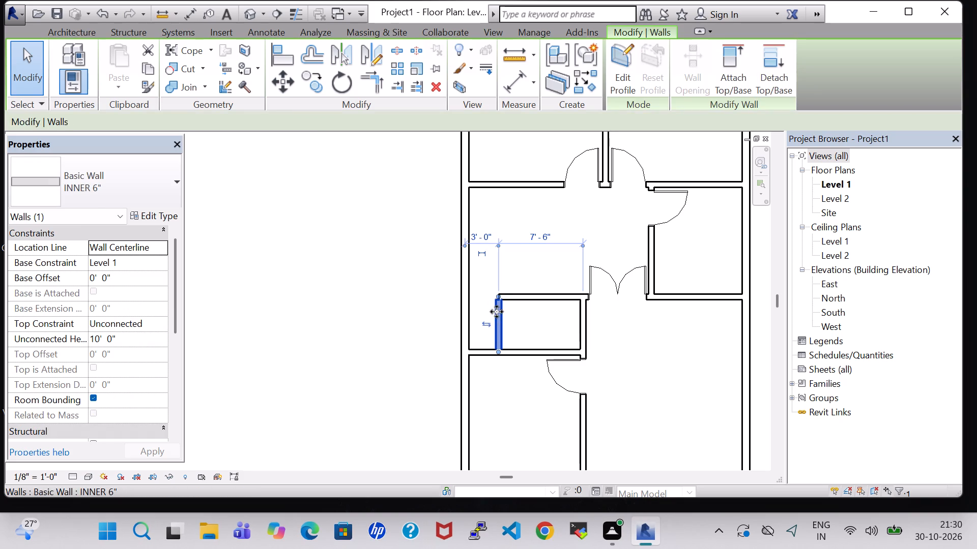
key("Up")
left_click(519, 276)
Nudge the remaining third cross wall west so its end lines up with the short partition's west face.
left_click(518, 295)
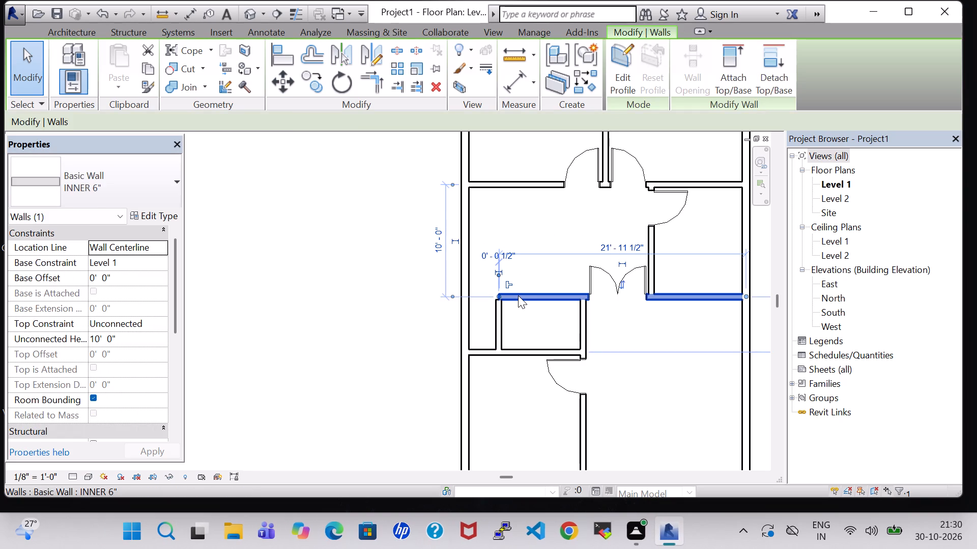
key("Left")
left_click(518, 290)
left_click(521, 319)
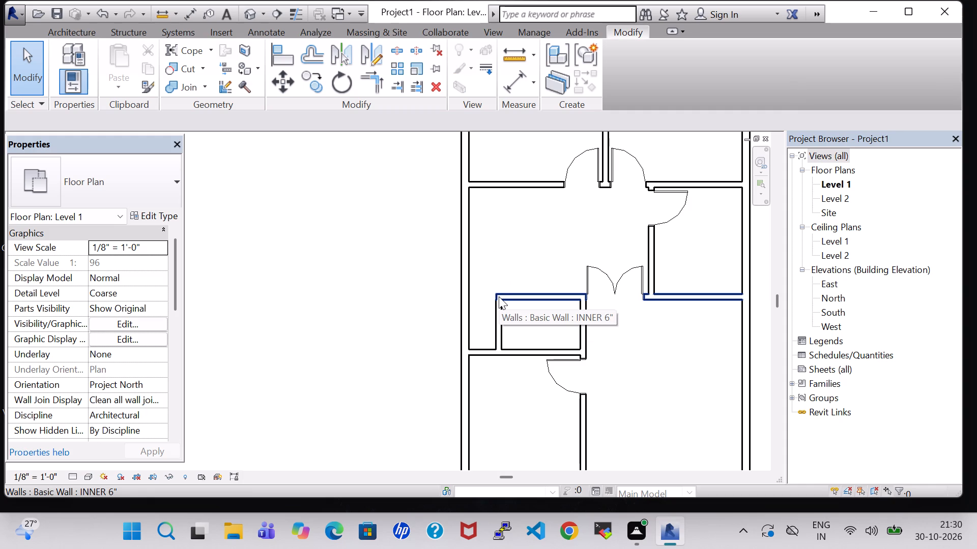
Place a Single-Flush 30" x 80" door in the short partition, about 1'-9" south of the third cross wall, swinging into the small enclosed room.
left_click(497, 327)
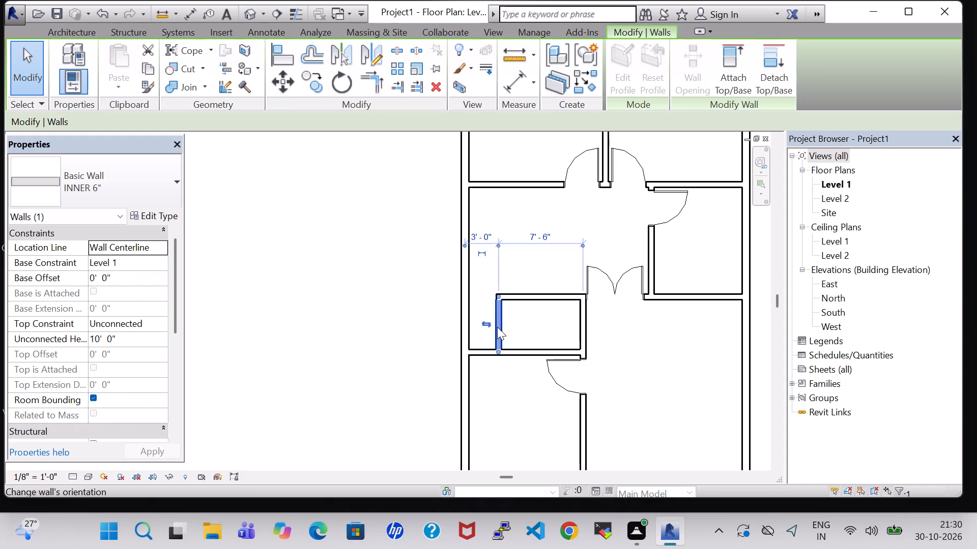
left_click(520, 253)
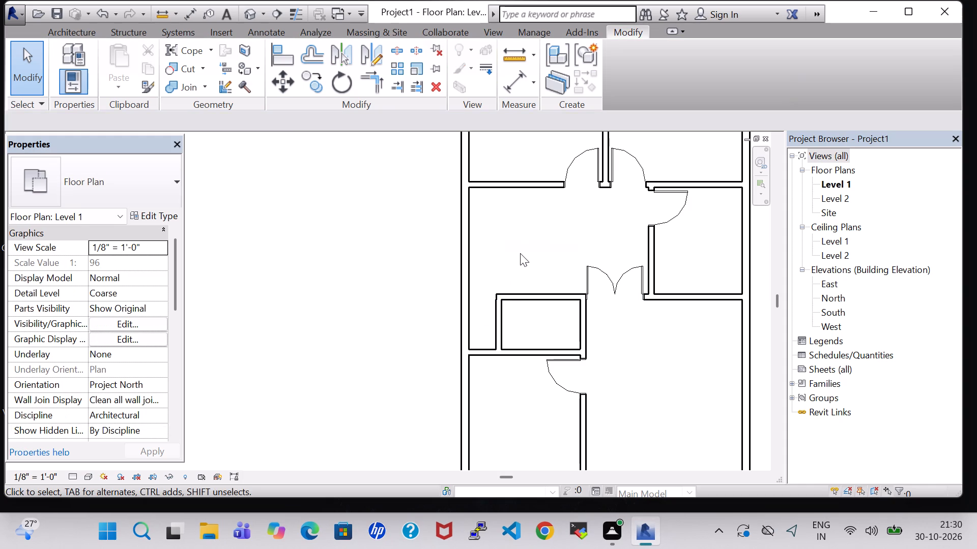
scroll(513, 286, "up", 5)
middle_click_drag(513, 286, 551, 286)
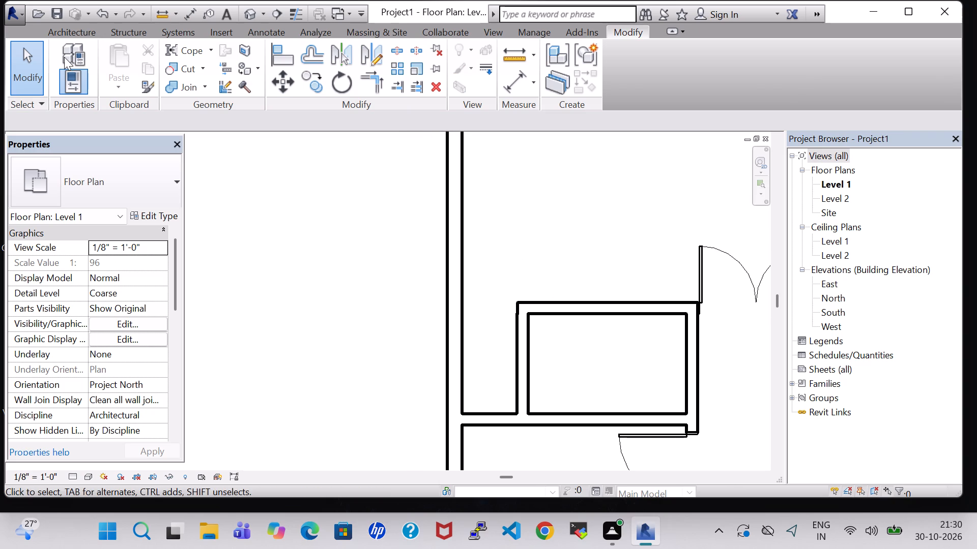
left_click(84, 29)
left_click(101, 69)
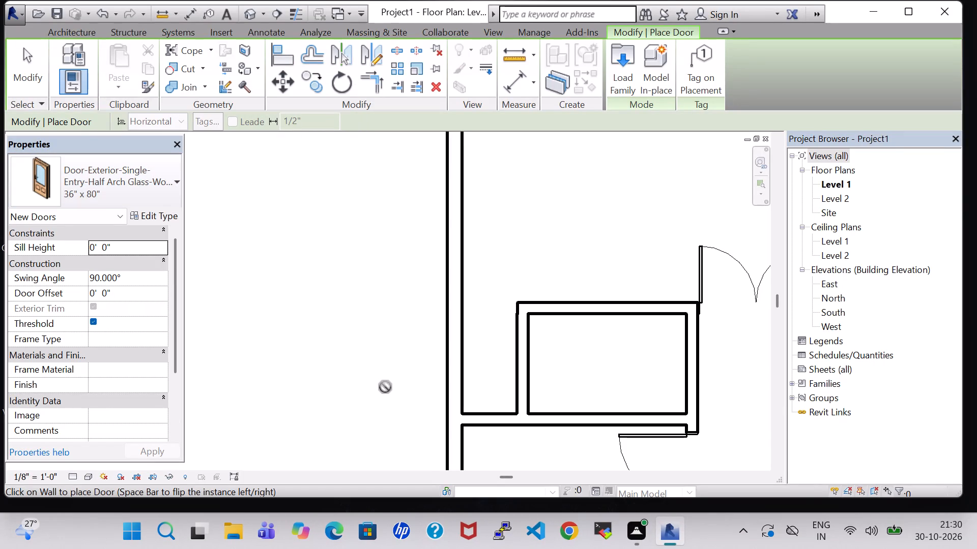
scroll(385, 387, "down", 4)
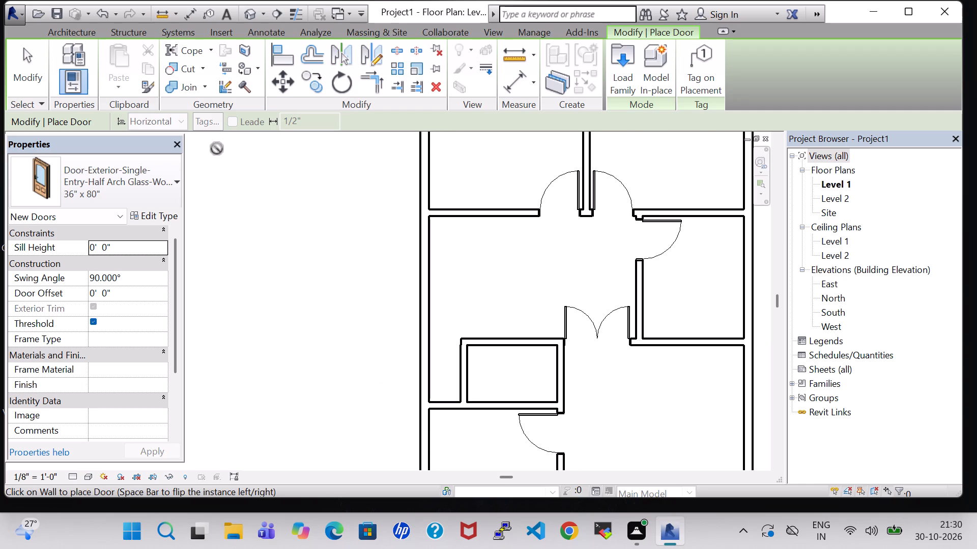
left_click(130, 196)
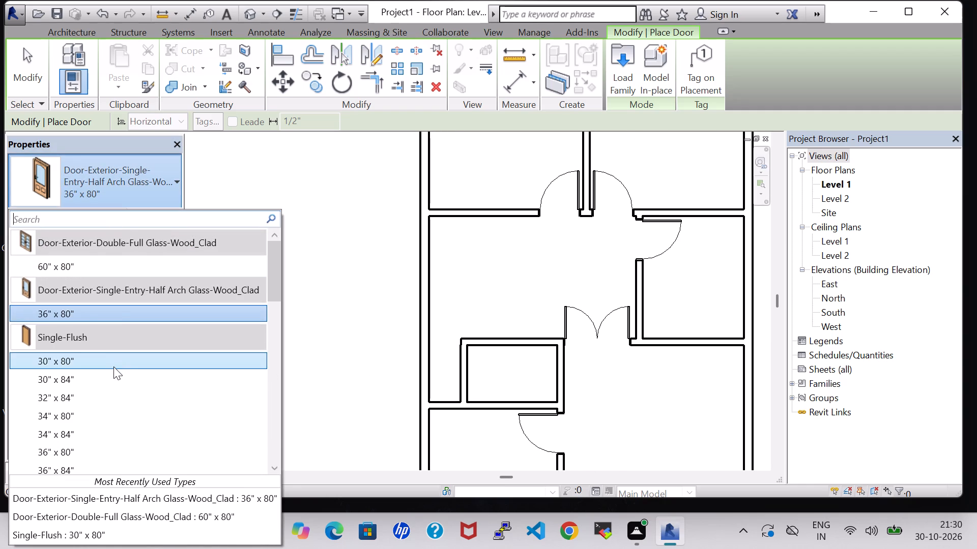
left_click(113, 367)
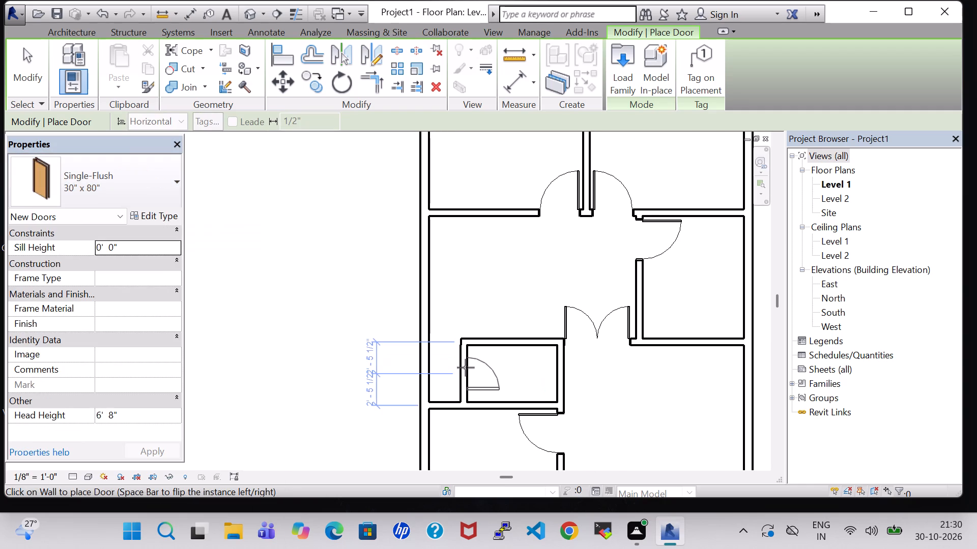
key("space")
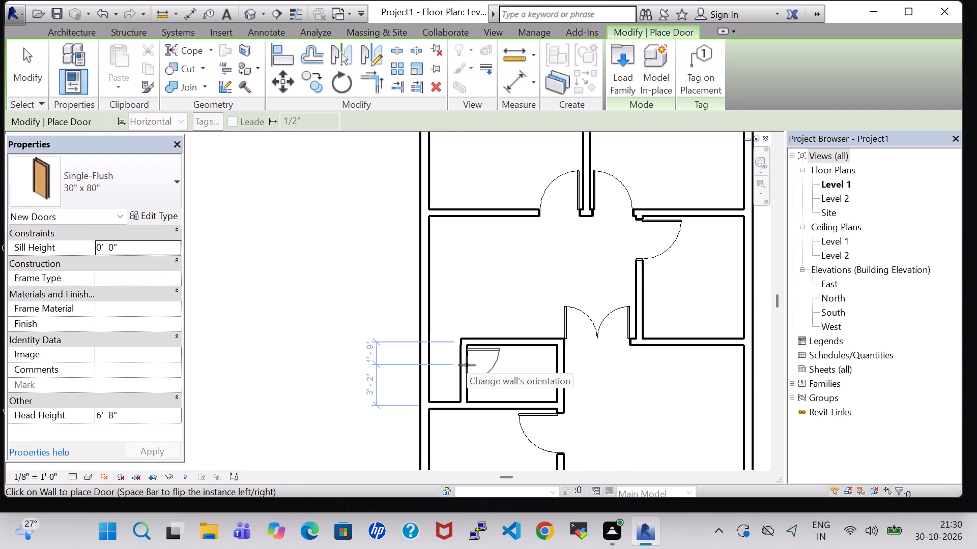
left_click(467, 365)
key("Escape")
key("Escape")
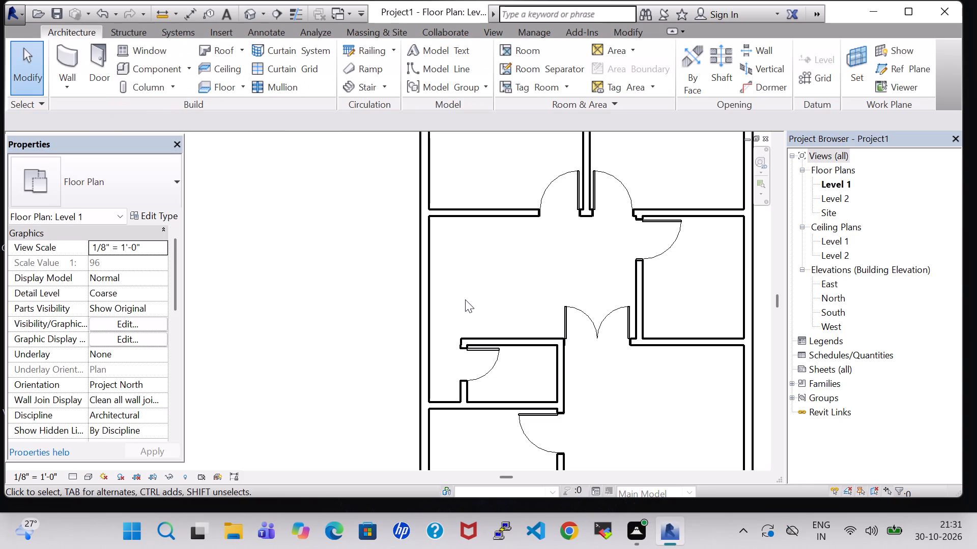
Split the east outer wall at the third cross wall and the south outer wall at the north-south partition.
scroll(465, 300, "down", 2)
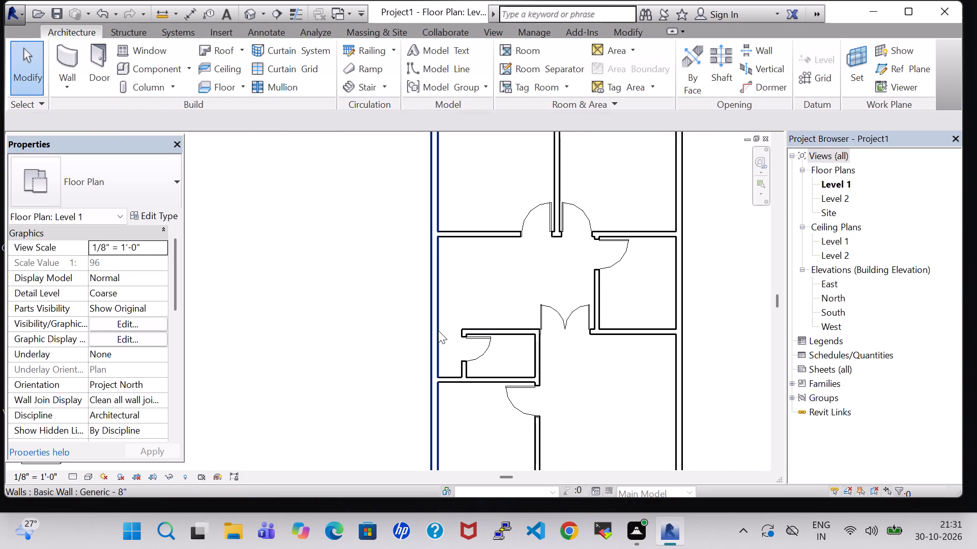
middle_click_drag(477, 348, 434, 269)
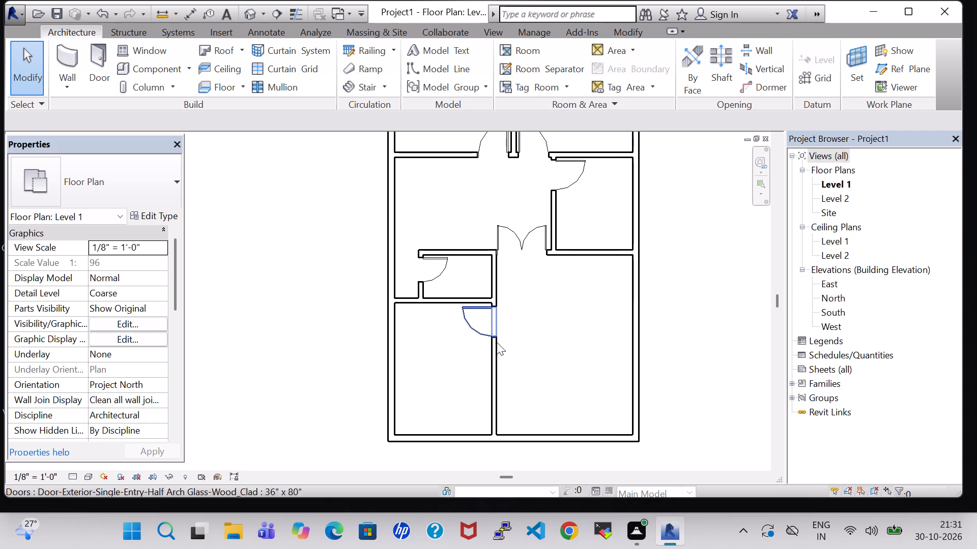
scroll(538, 364, "down", 1)
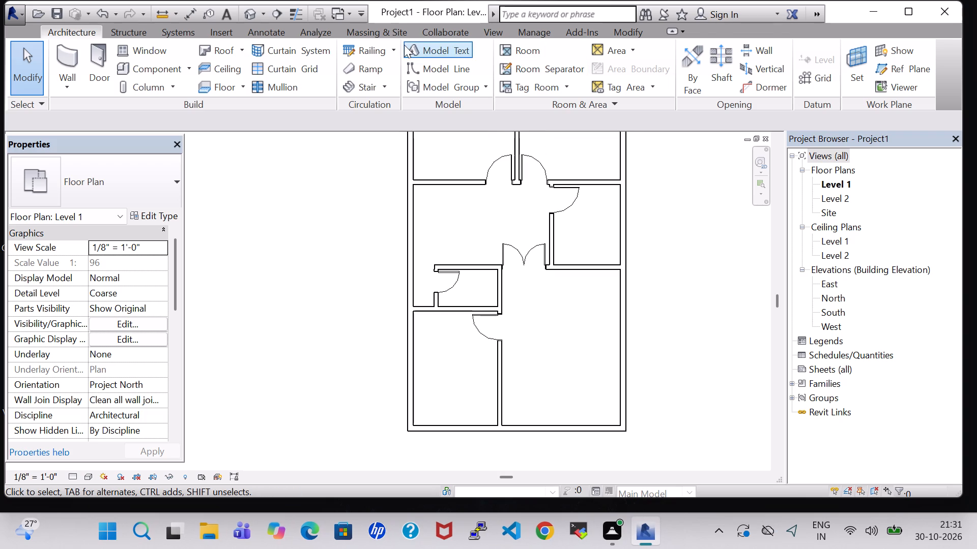
left_click(620, 32)
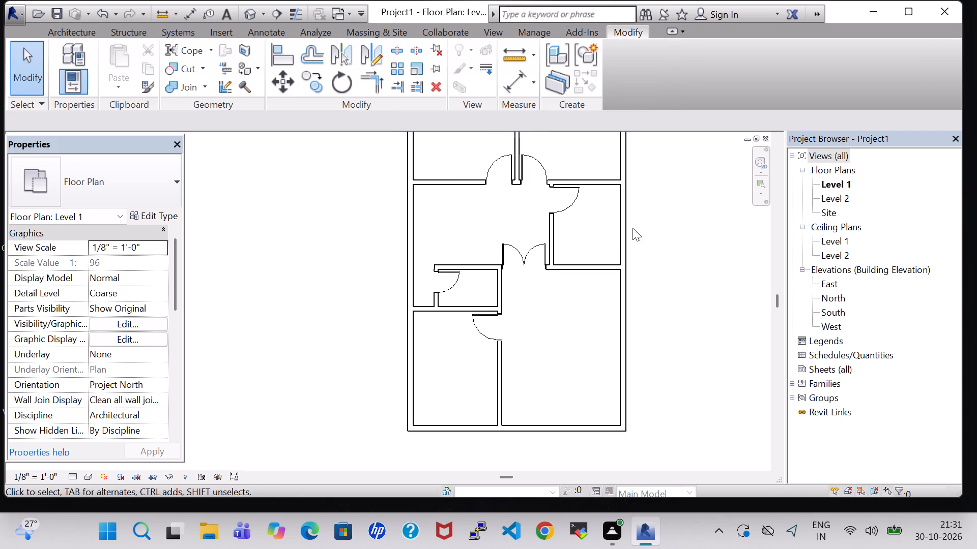
left_click(401, 42)
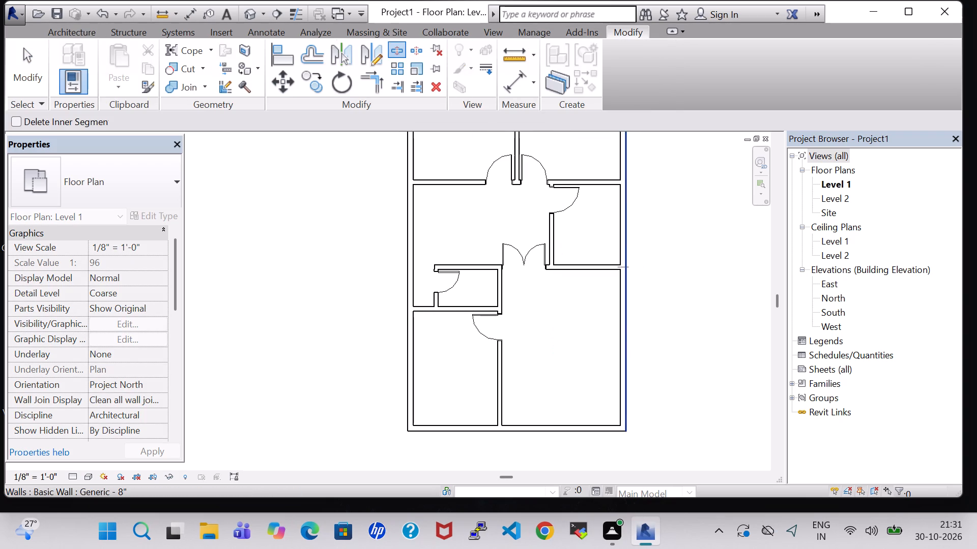
left_click(629, 266)
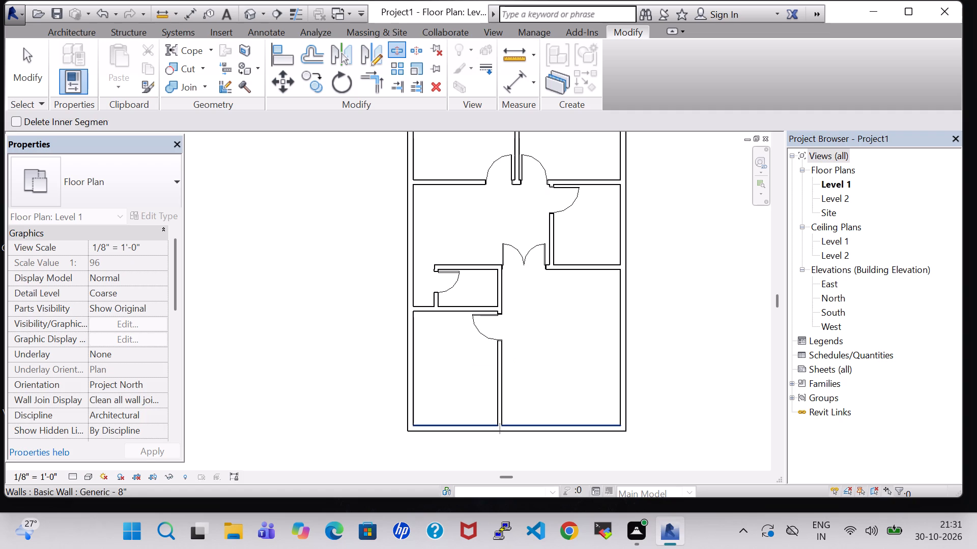
left_click(501, 423)
key("Escape")
key("Escape")
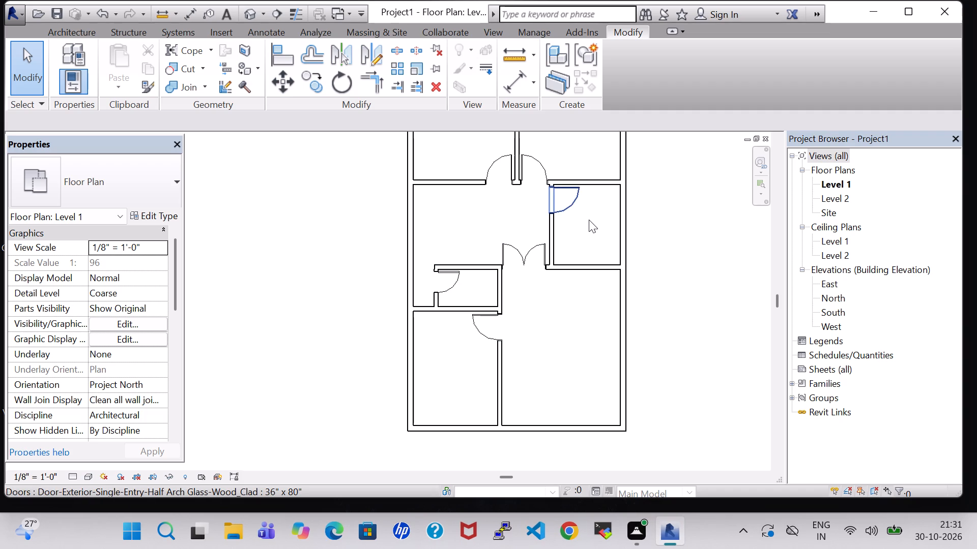
Load the Casement 3x3 with Trim window family from the US Imperial Windows library for window placement.
middle_click_drag(589, 220, 577, 355)
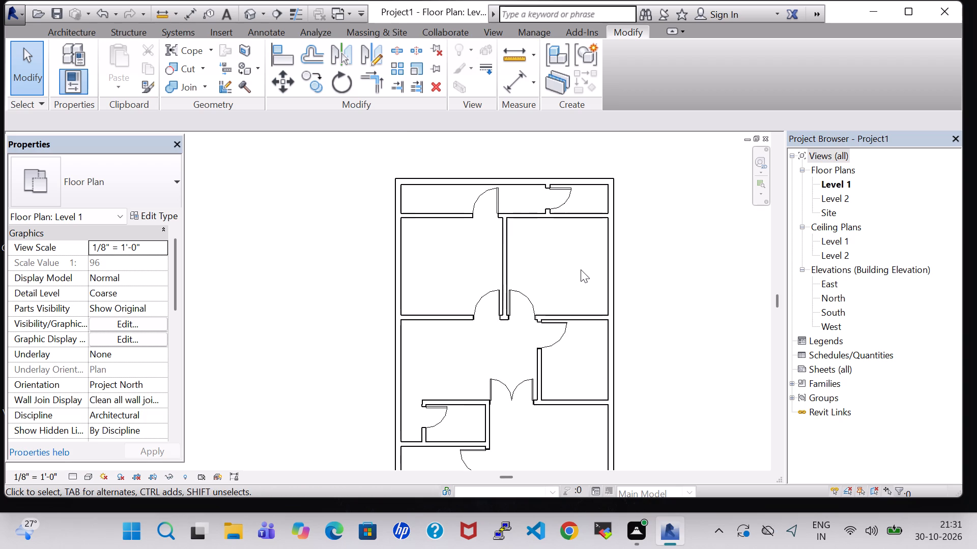
scroll(581, 269, "down", 2)
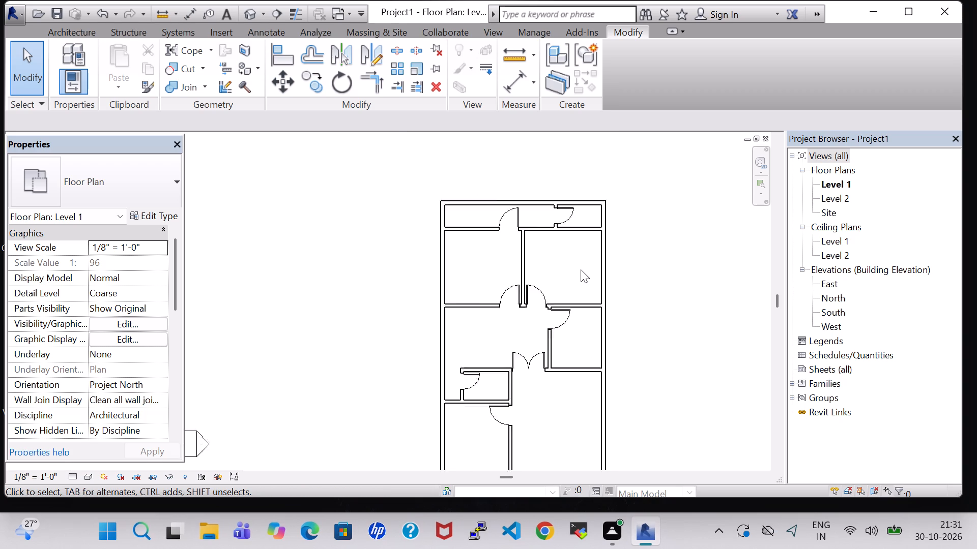
scroll(581, 269, "down", 1)
left_click(71, 36)
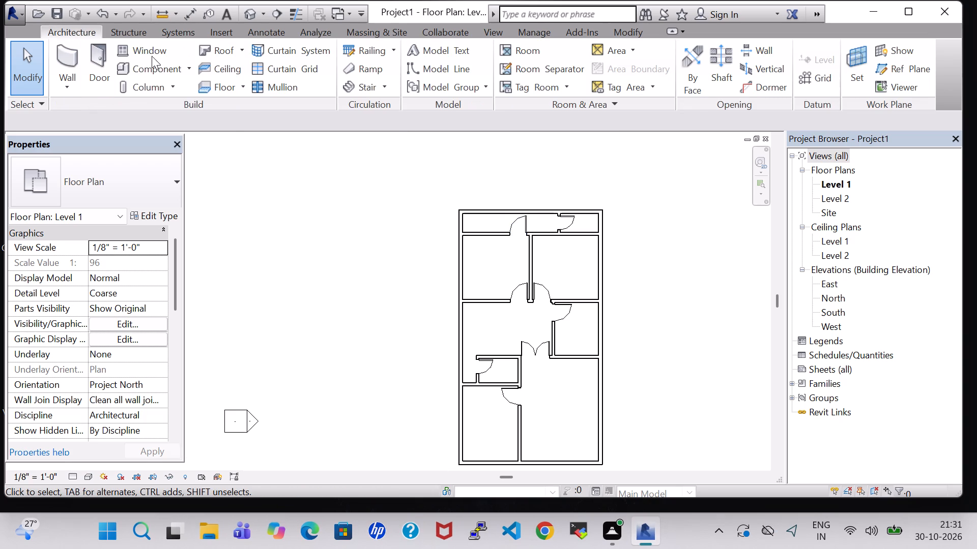
left_click(152, 56)
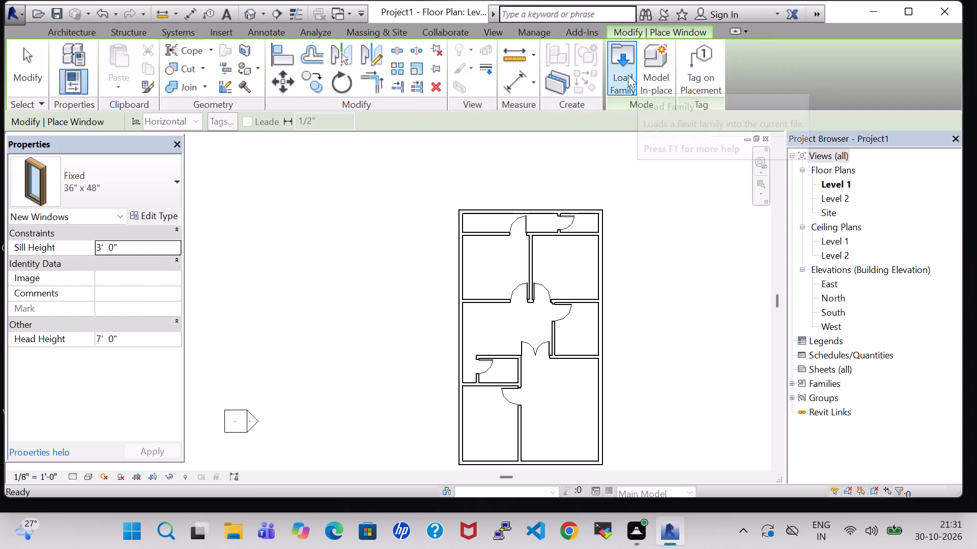
left_click(626, 74)
left_click(572, 274)
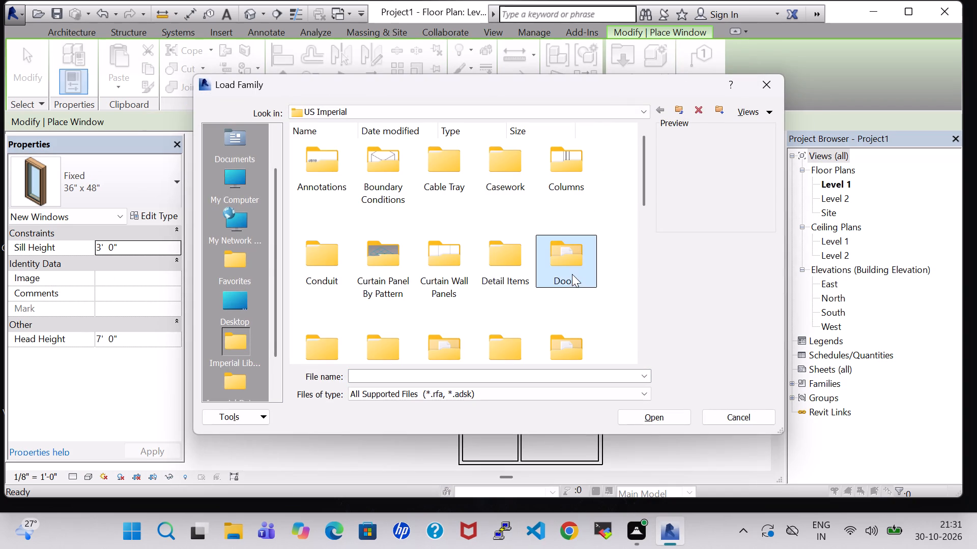
key("w")
double_click(444, 313)
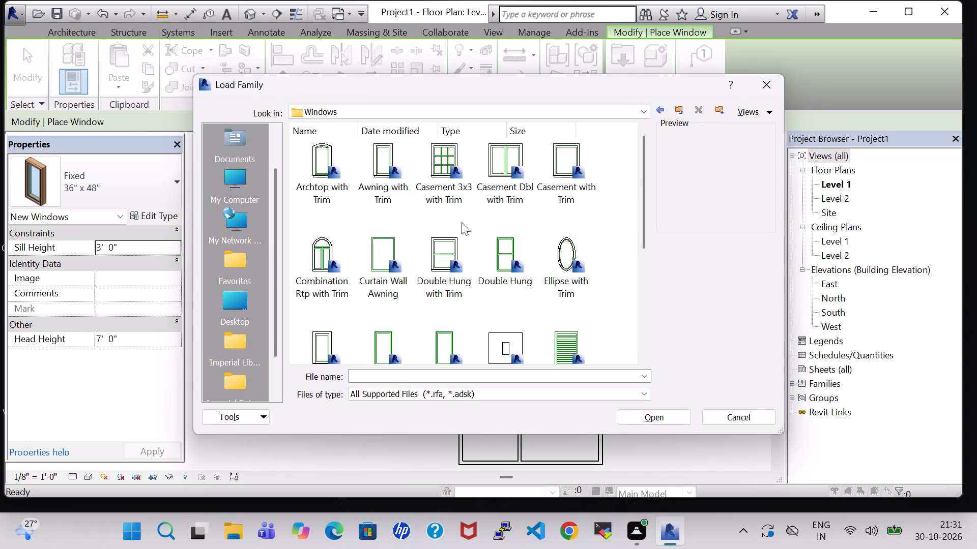
left_click(454, 164)
left_click(643, 421)
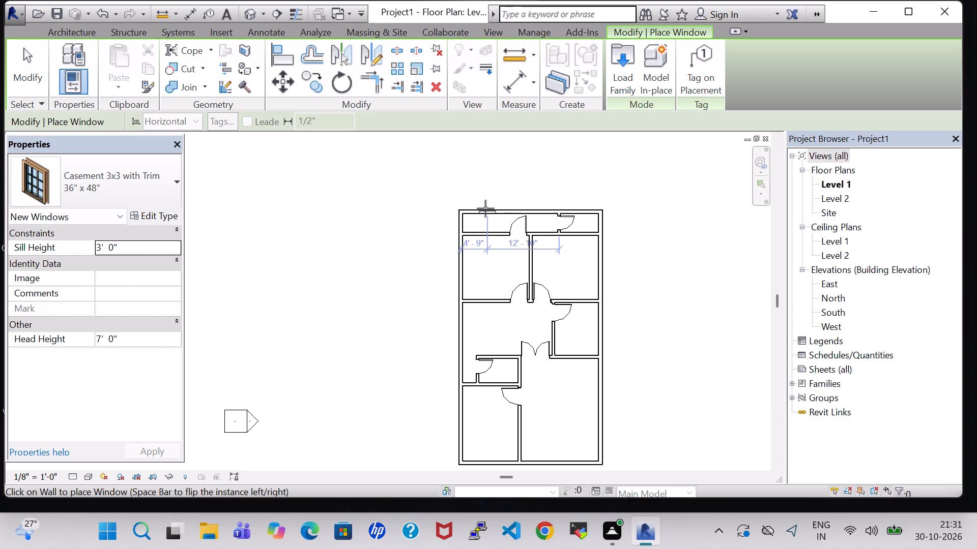
Place a Casement 3x3 with Trim 36" x 48" window in the northernmost cross wall, about 4'-1" from the west outer wall.
scroll(485, 231, "up", 5)
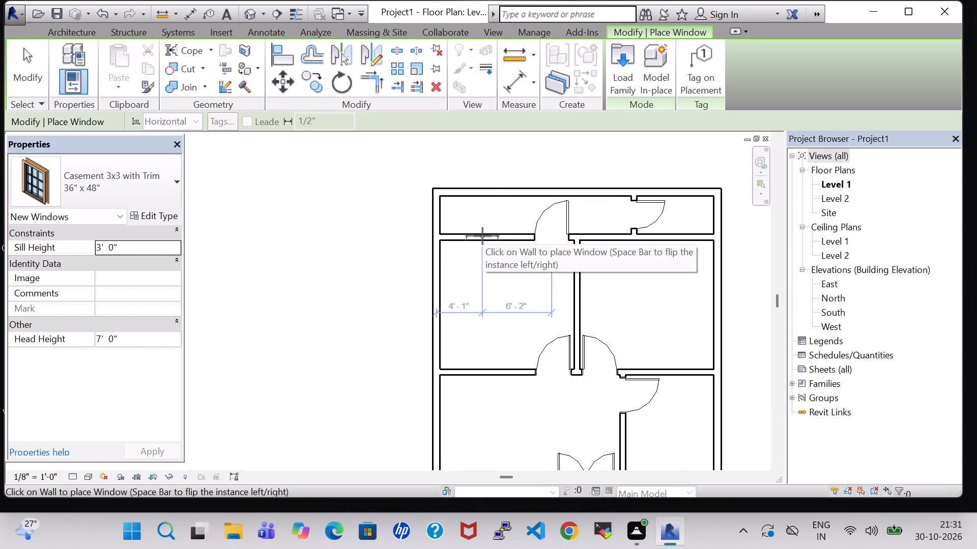
left_click(482, 236)
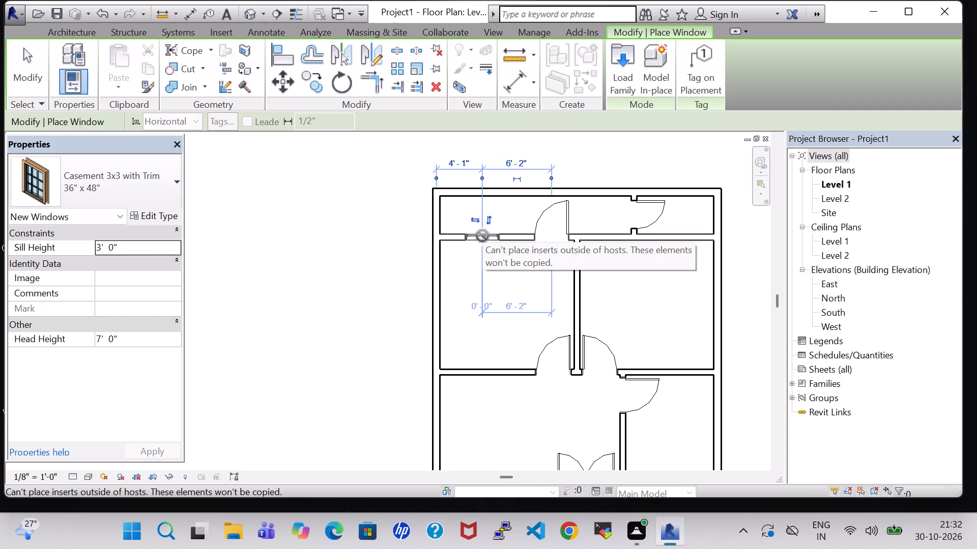
Place two 36" x 48" casement windows in the east outer wall: northeast room, about 5'-4" from its north wall; small room below, centred at 5'-0".
left_click(726, 297)
middle_click_drag(670, 294, 623, 225)
scroll(623, 227, "down", 1)
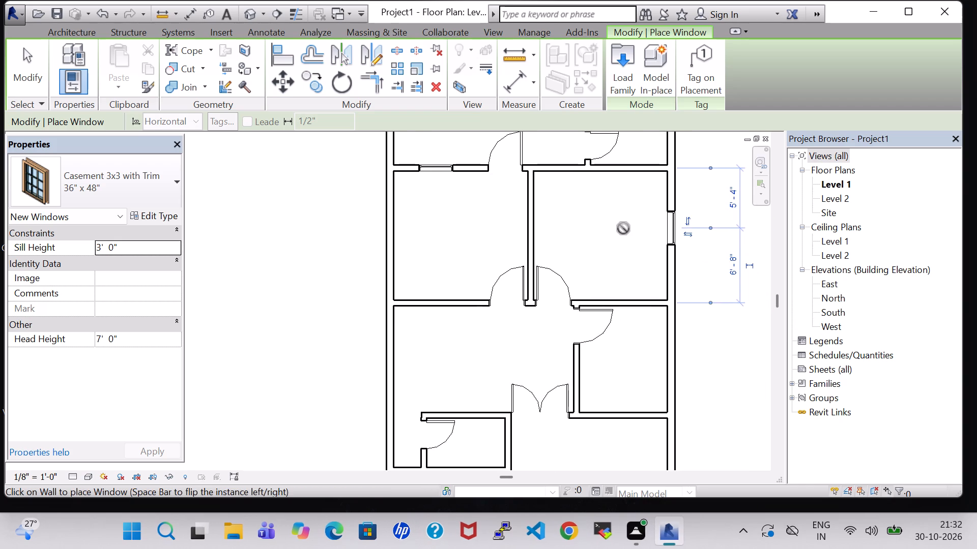
left_click(667, 341)
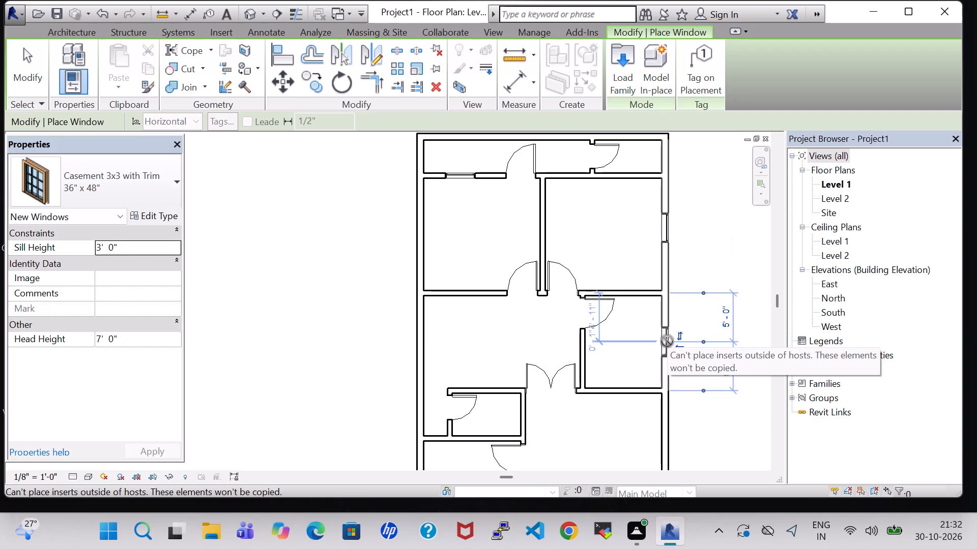
Place a 36" x 48" casement window in the southwest room's south outer wall, centred 5'-3" from each side wall, and finish window placement.
middle_click_drag(674, 380, 687, 218)
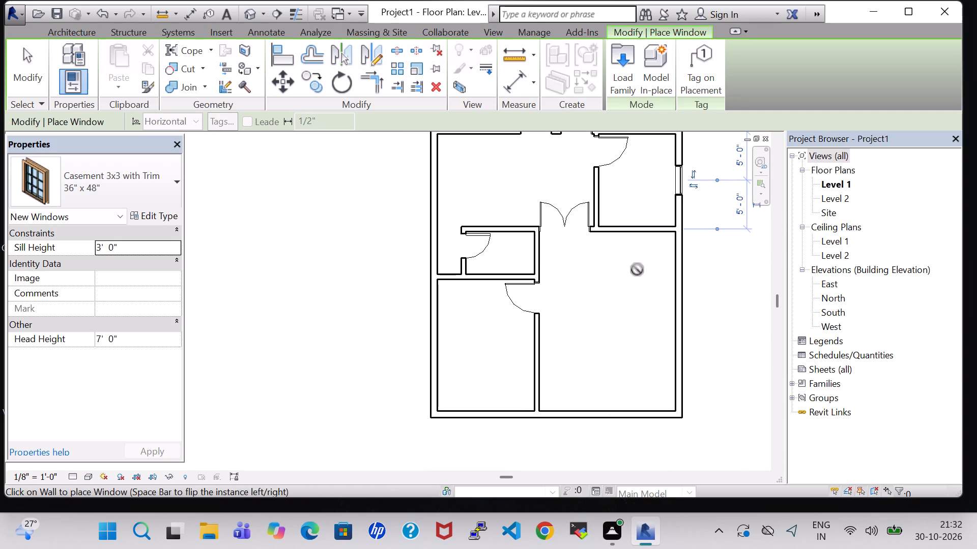
left_click(482, 416)
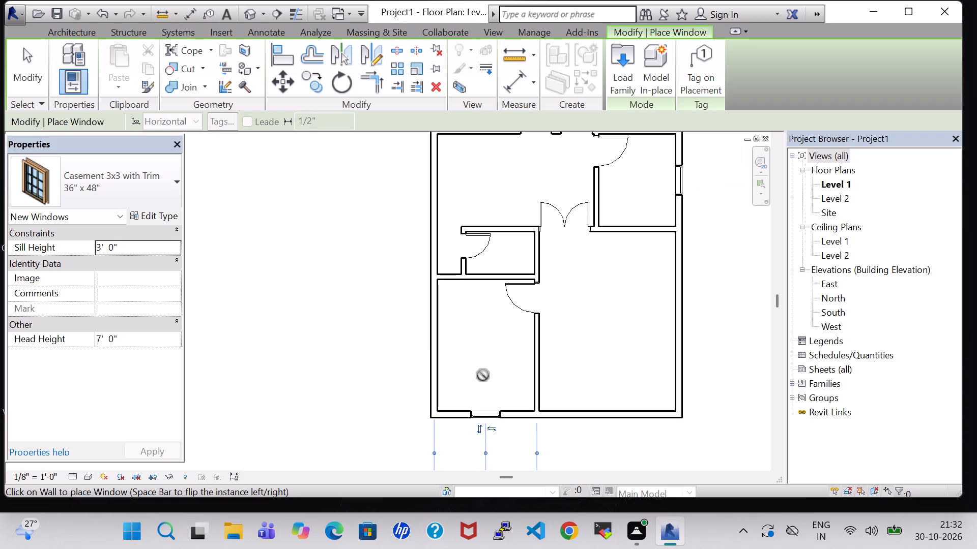
scroll(483, 375, "down", 2)
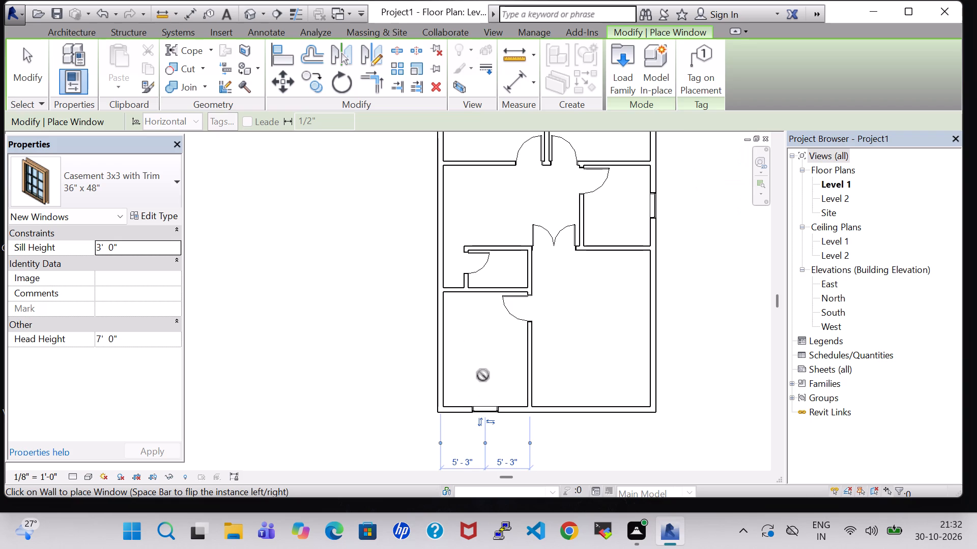
middle_click_drag(509, 315, 516, 400)
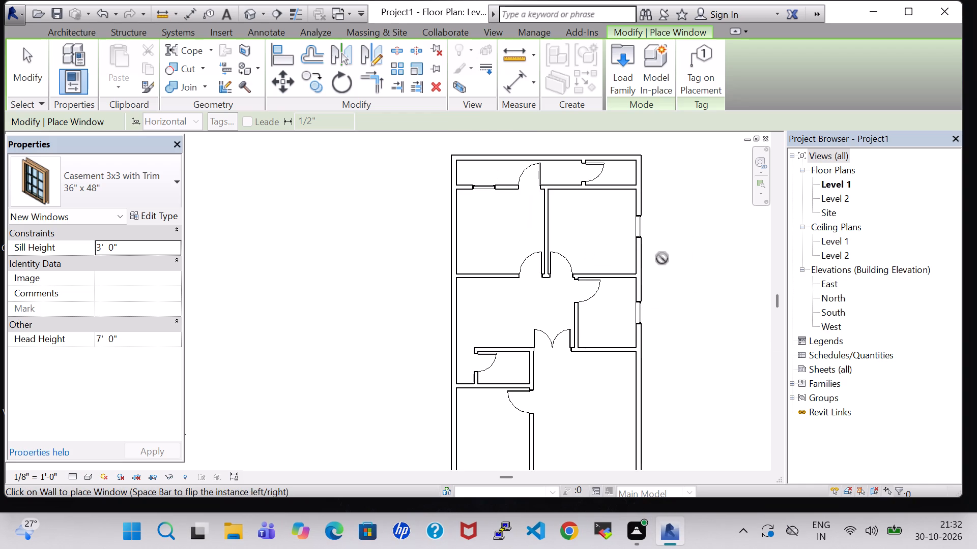
key("Escape")
key("Escape")
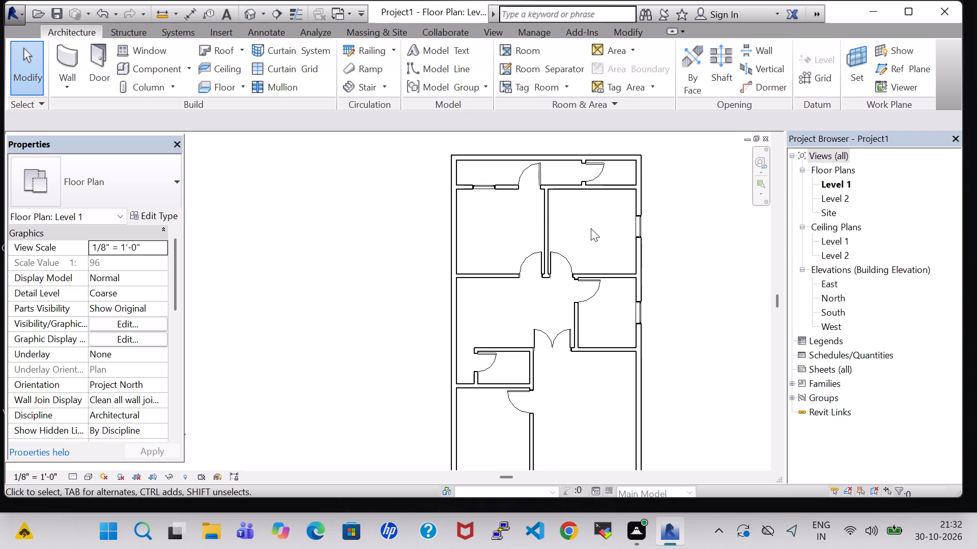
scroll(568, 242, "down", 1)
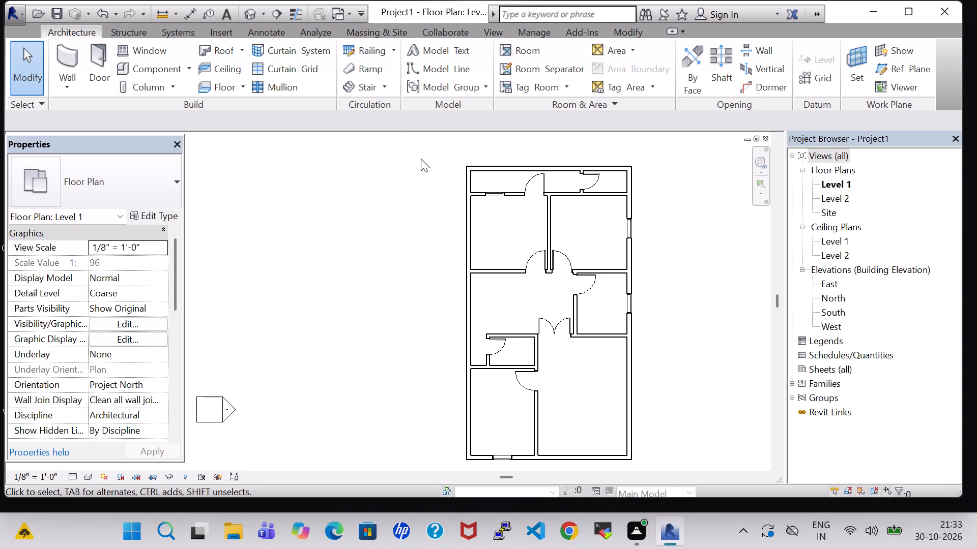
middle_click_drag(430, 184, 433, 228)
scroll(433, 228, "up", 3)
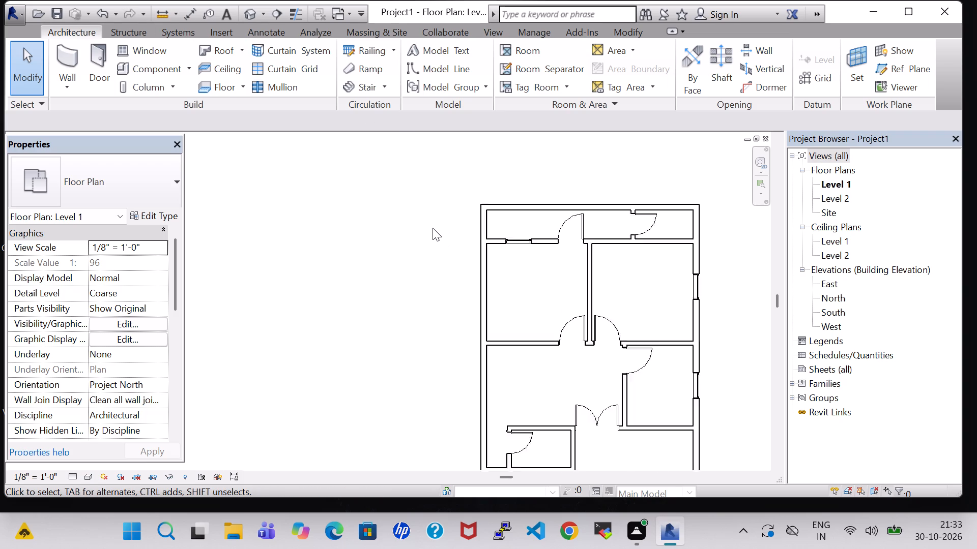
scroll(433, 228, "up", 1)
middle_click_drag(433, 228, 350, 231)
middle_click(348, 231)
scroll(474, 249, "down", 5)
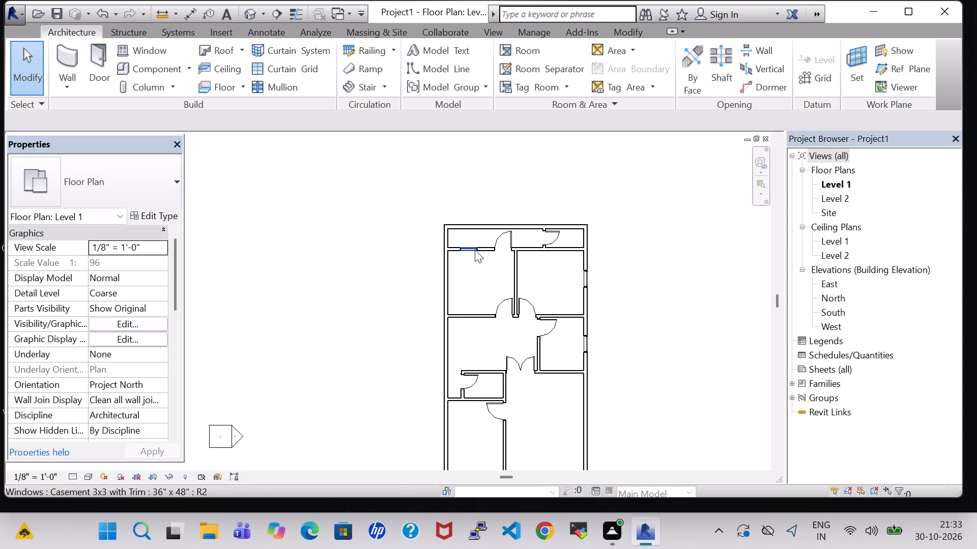
Examine the whole Level 1 floor plan, looking over the placed doors and windows in each room.
middle_click_drag(475, 250, 471, 225)
middle_click(470, 202)
scroll(470, 202, "up", 2)
middle_click_drag(444, 301, 441, 253)
middle_click(441, 253)
middle_click(441, 252)
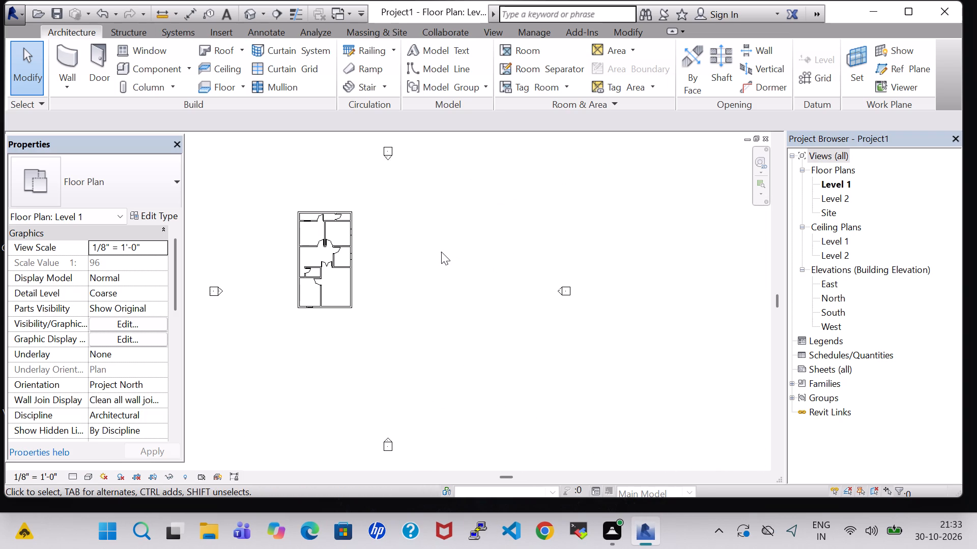
scroll(441, 248, "down", 1)
scroll(441, 248, "up", 6)
middle_click_drag(413, 234, 648, 238)
middle_click(659, 238)
scroll(555, 230, "up", 2)
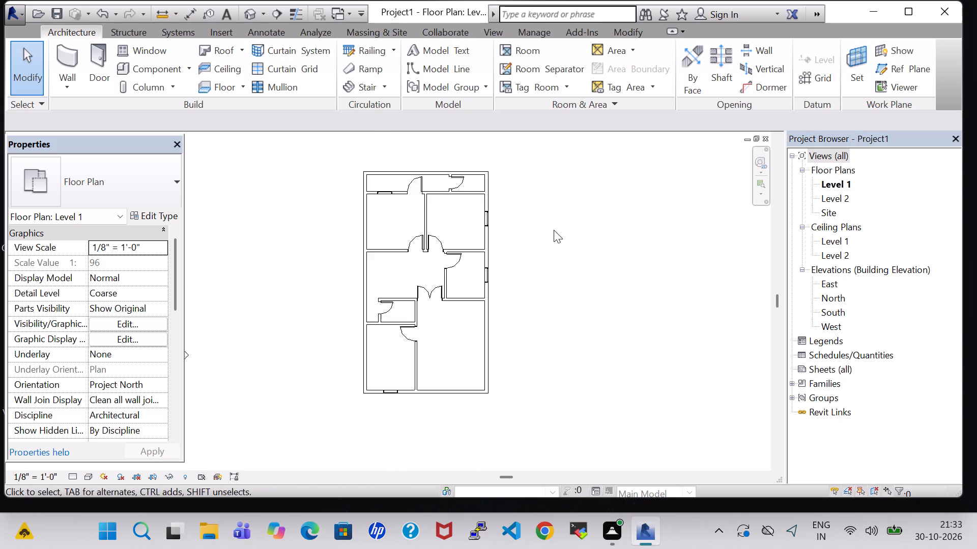
scroll(554, 230, "up", 3)
middle_click(662, 237)
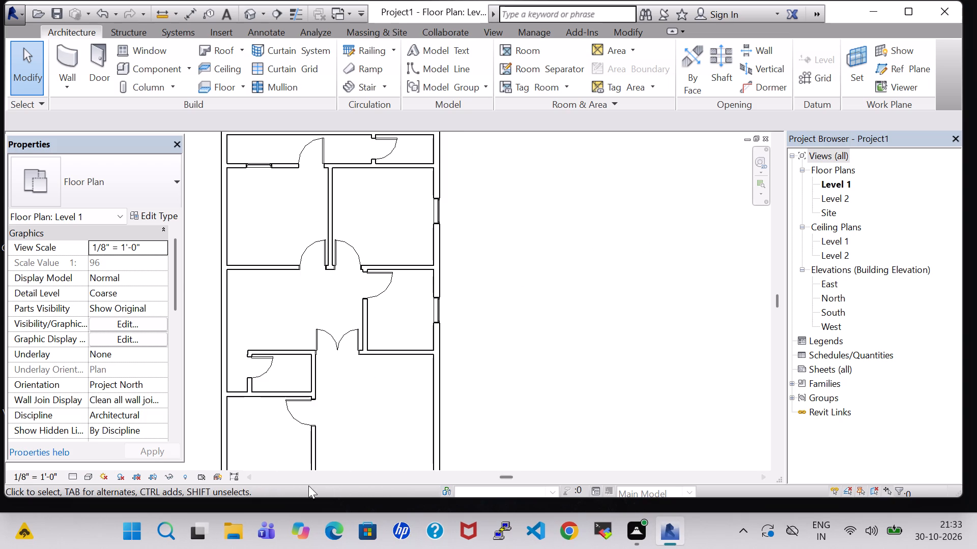
double_click(250, 474)
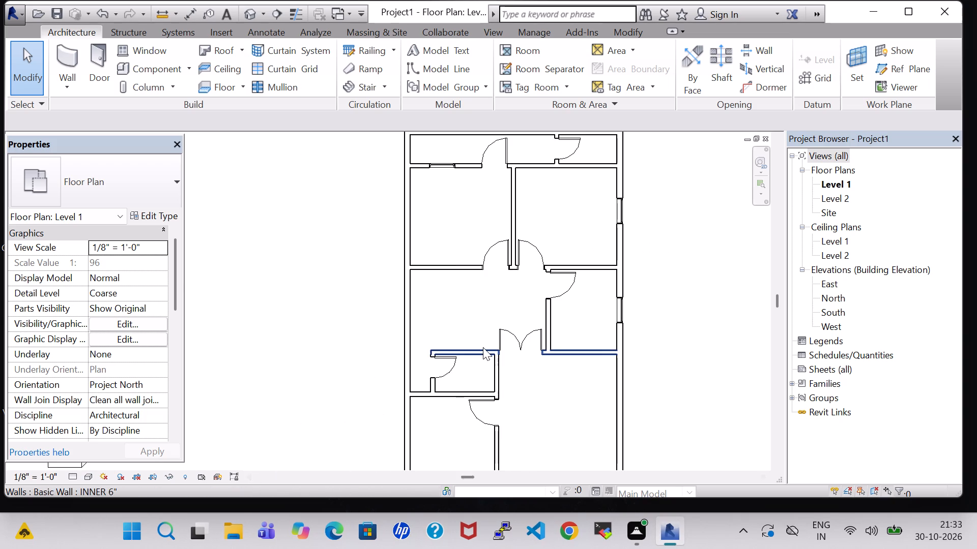
scroll(483, 347, "down", 2)
middle_click_drag(634, 303, 635, 277)
scroll(635, 277, "up", 1)
middle_click_drag(635, 272, 641, 274)
scroll(641, 274, "up", 1)
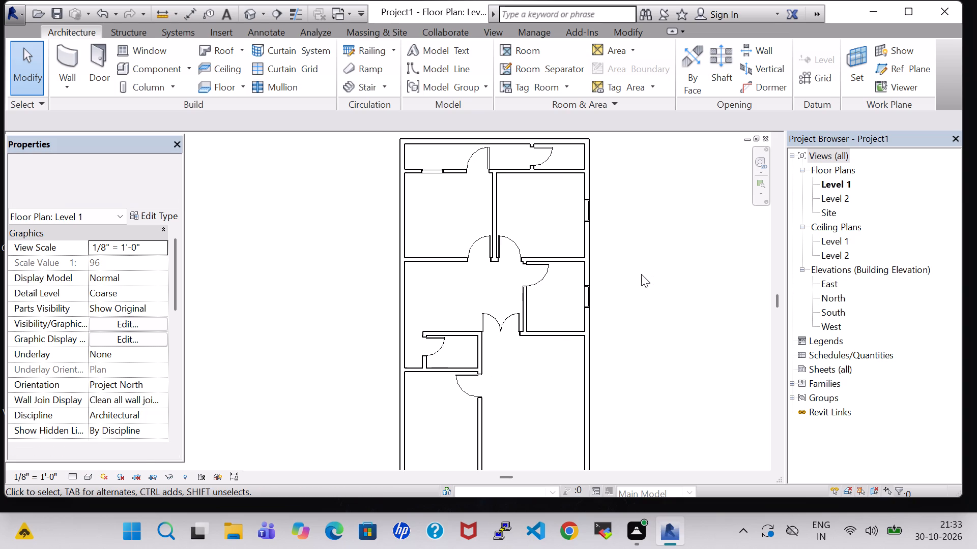
middle_click_drag(622, 236, 635, 253)
scroll(635, 253, "down", 1)
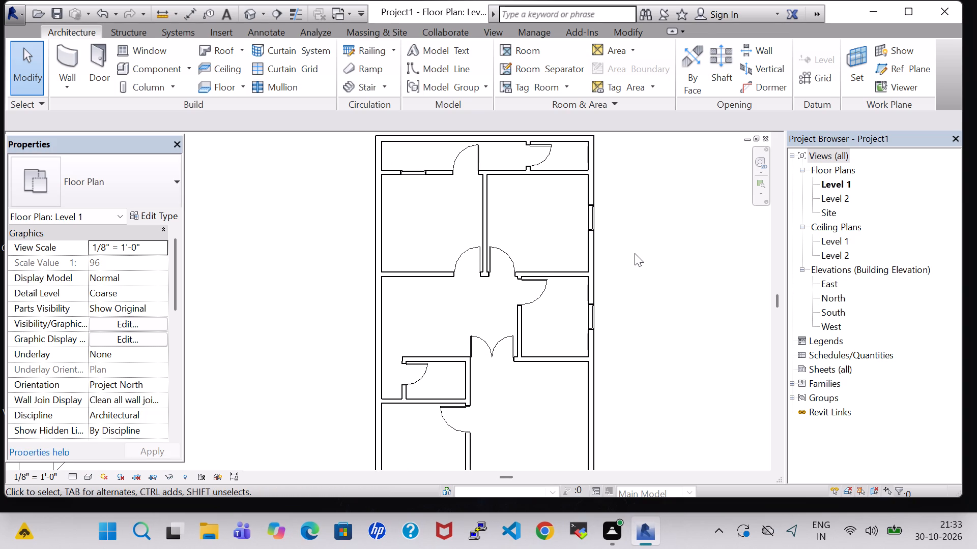
Load the Bed-Shaker family from the US Imperial Furniture Beds library for component placement.
left_click(145, 74)
left_click(630, 71)
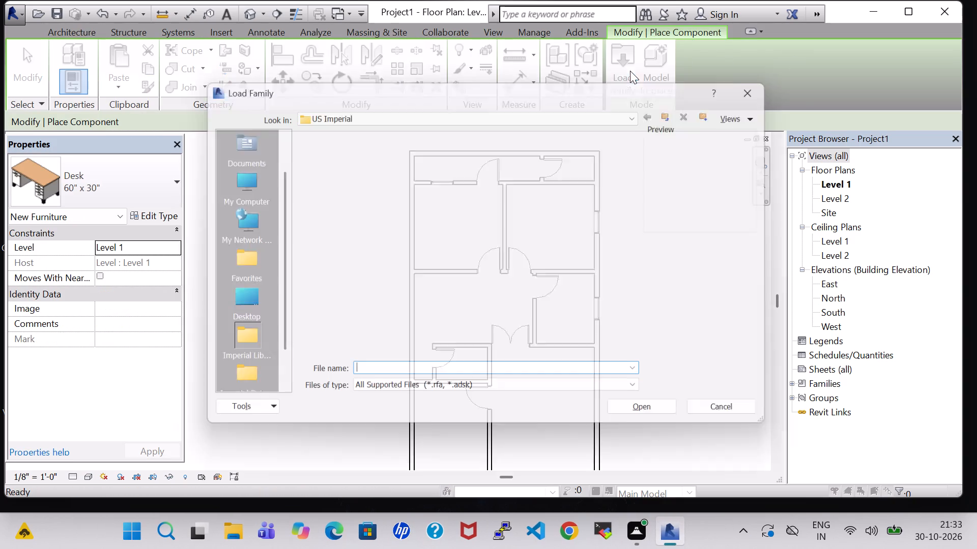
double_click(566, 343)
double_click(307, 165)
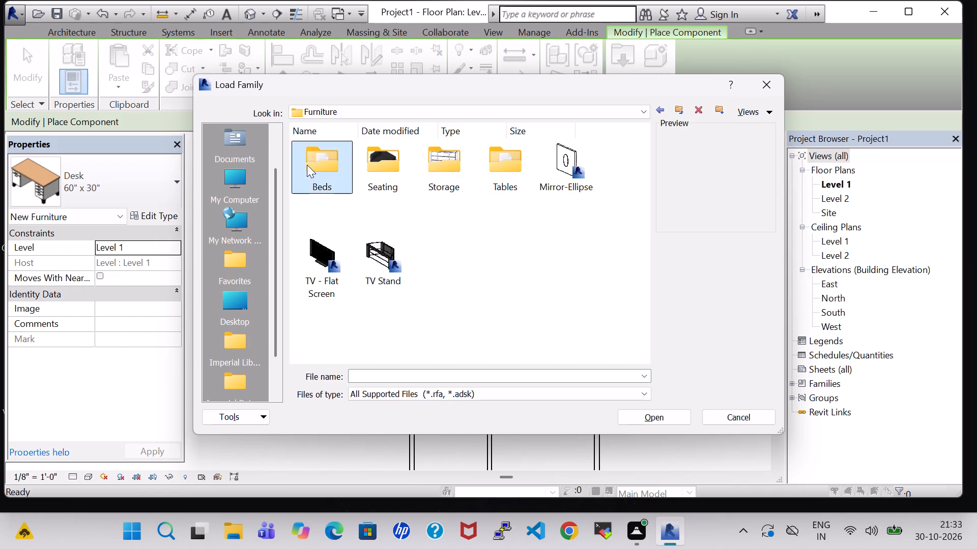
left_click(322, 157)
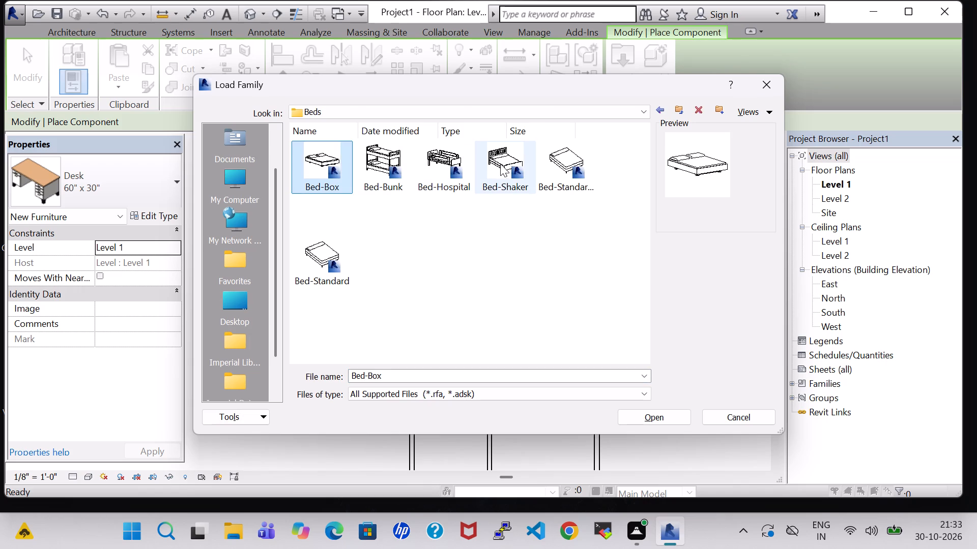
left_click(500, 164)
left_click(659, 421)
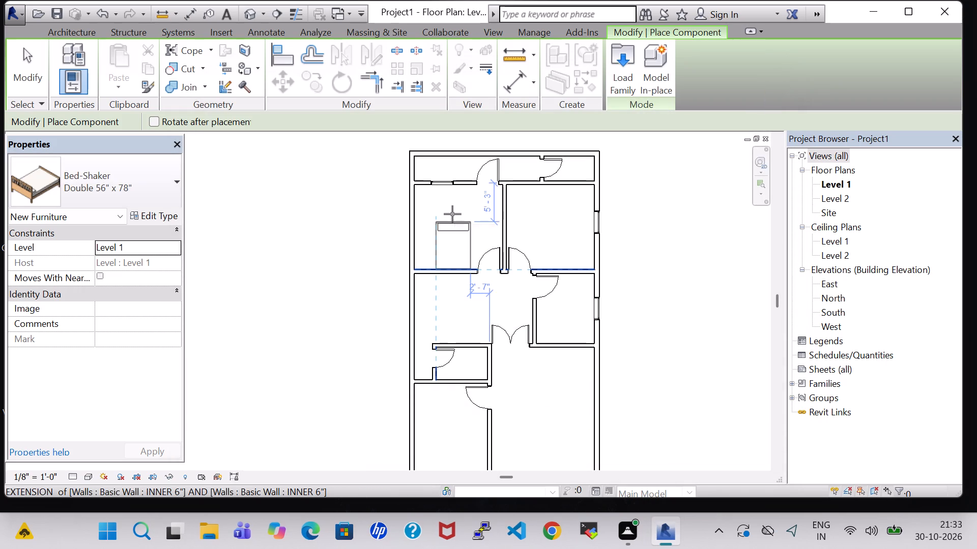
Place a Bed-Shaker Double 56" x 78" in the northwest room, headboard towards the west outer wall, about 3'-5" from the north cross wall.
key("space")
scroll(432, 226, "up", 6)
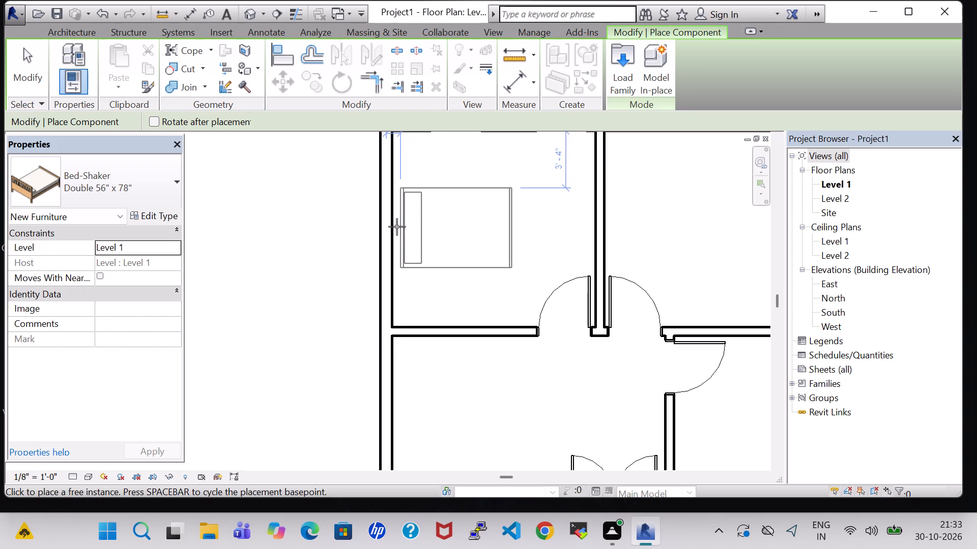
left_click(400, 228)
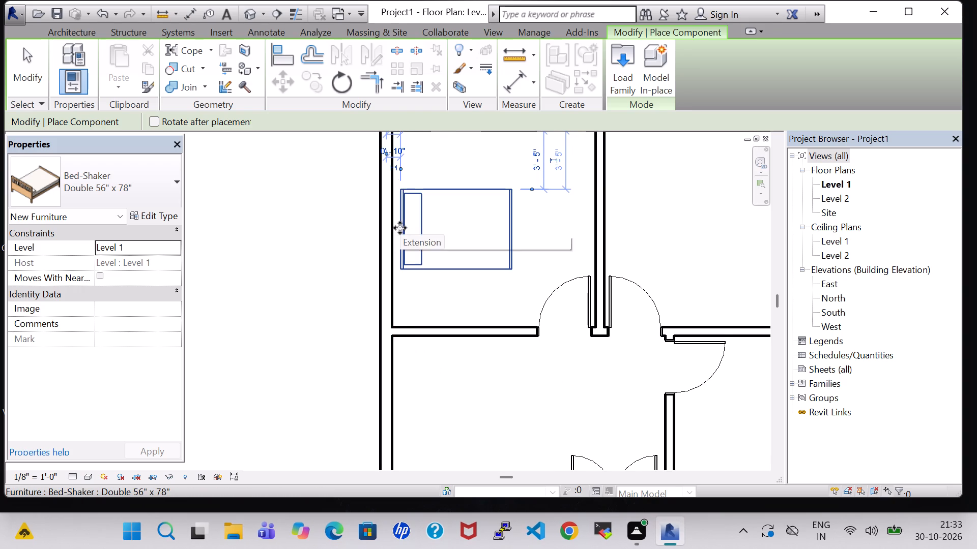
key("Escape")
key("Escape")
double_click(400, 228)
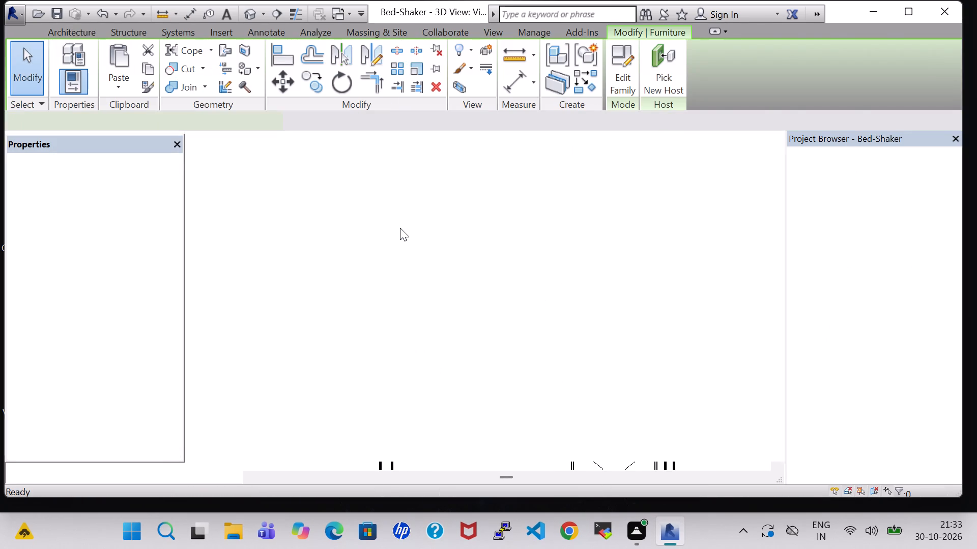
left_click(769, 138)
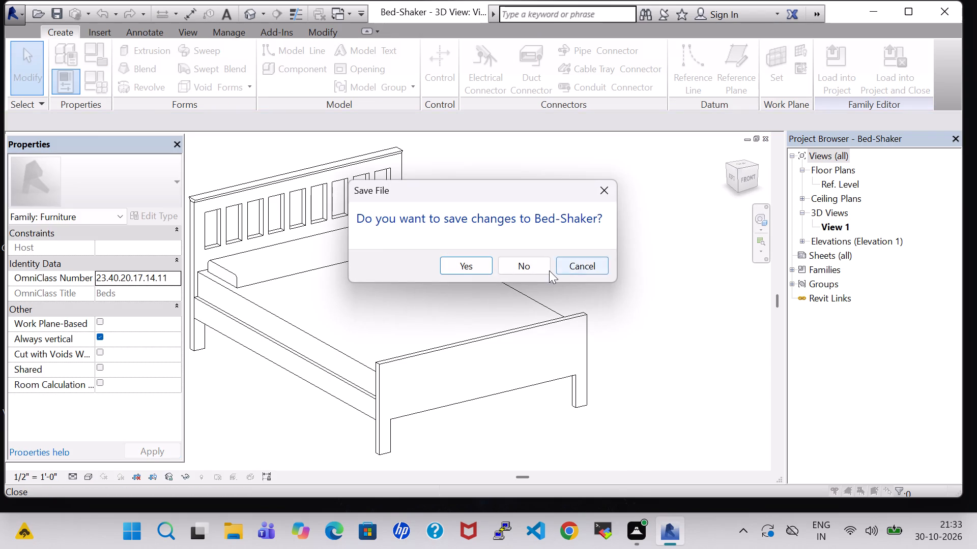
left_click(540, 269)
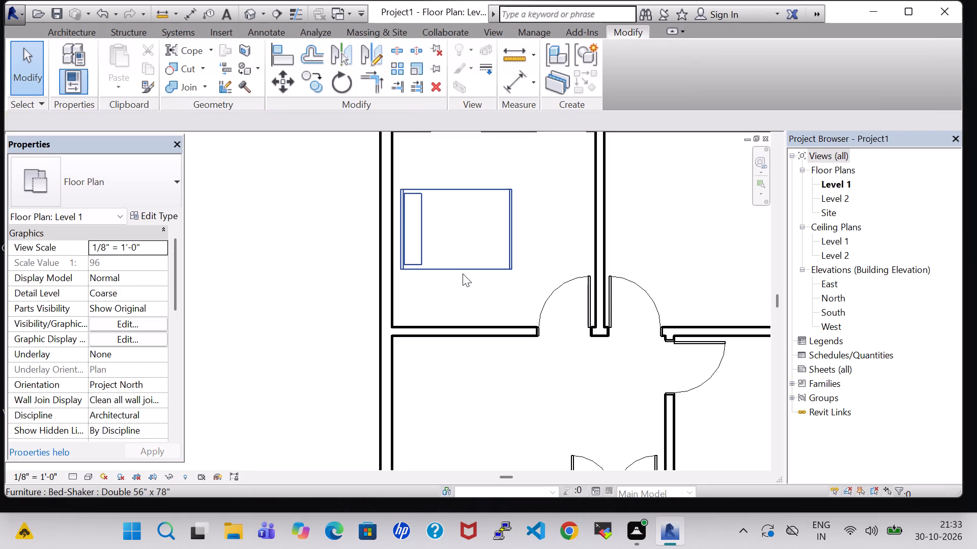
Nudge the bed in the northwest room westward so its headboard sits close to the west outer wall.
key("Left")
double_click(570, 207)
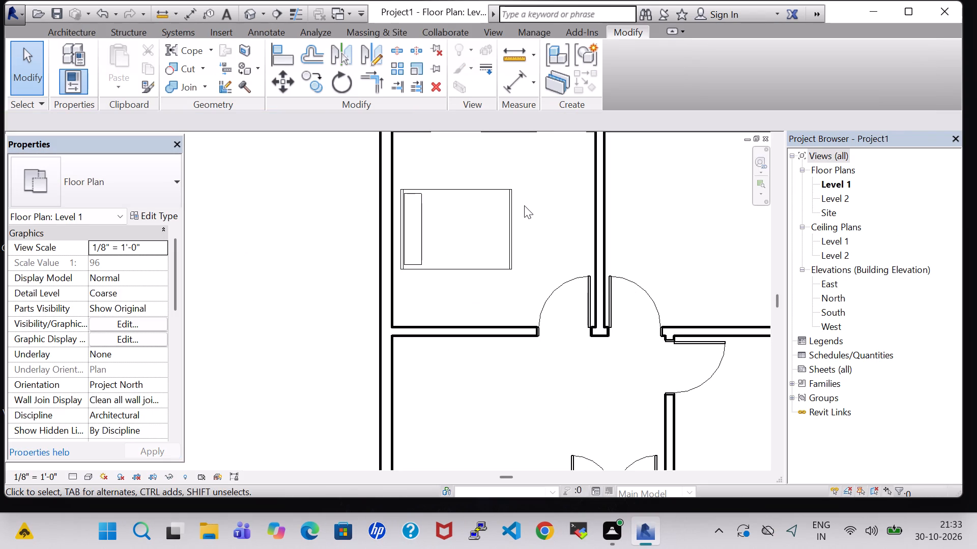
left_click(512, 205)
key("Left")
key("Left")
left_click(533, 211)
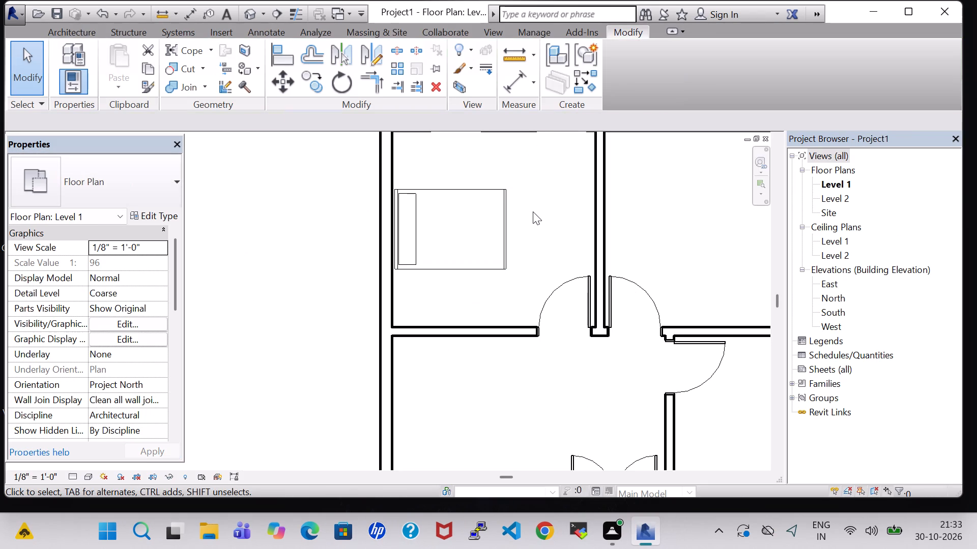
Load the Table-Coffee family from the US Imperial Furniture Tables library for component placement.
scroll(533, 211, "down", 4)
left_click(66, 31)
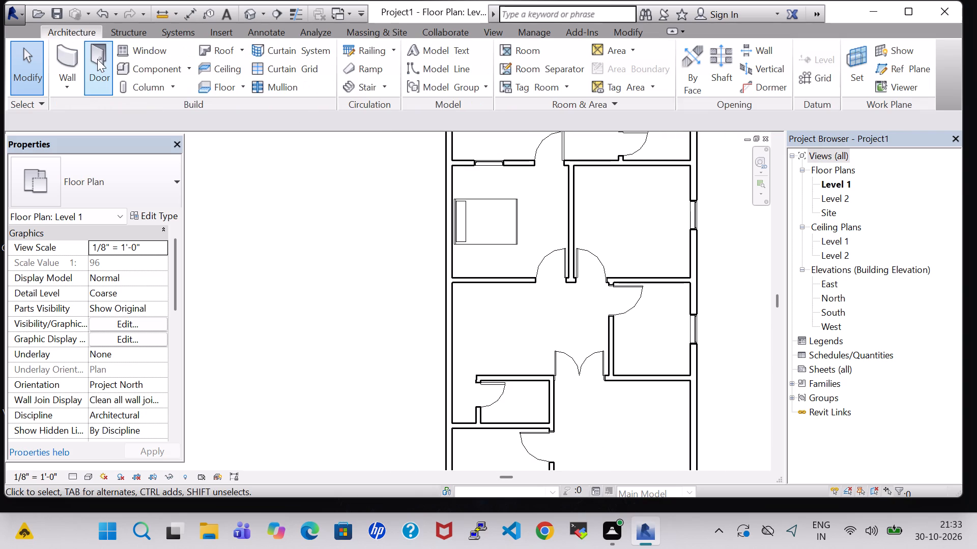
left_click(148, 67)
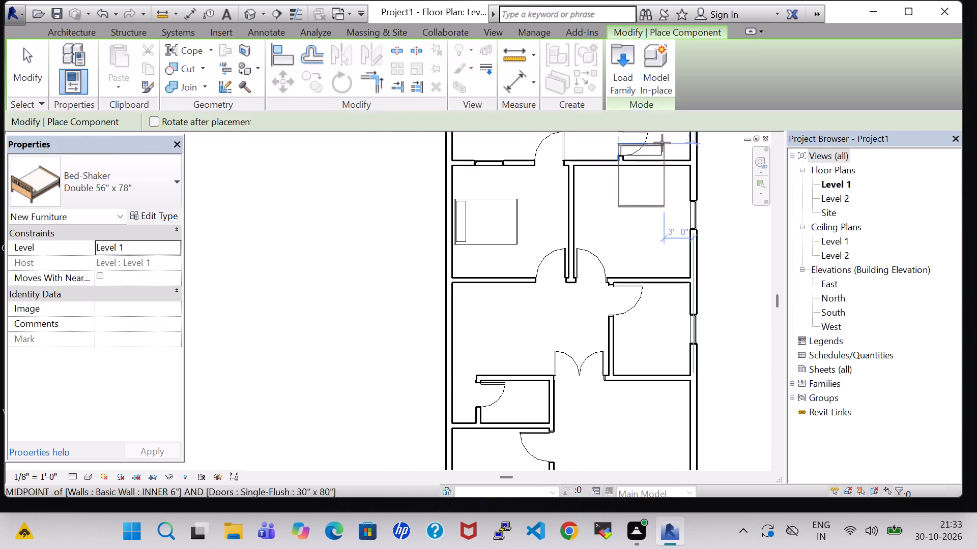
left_click(622, 78)
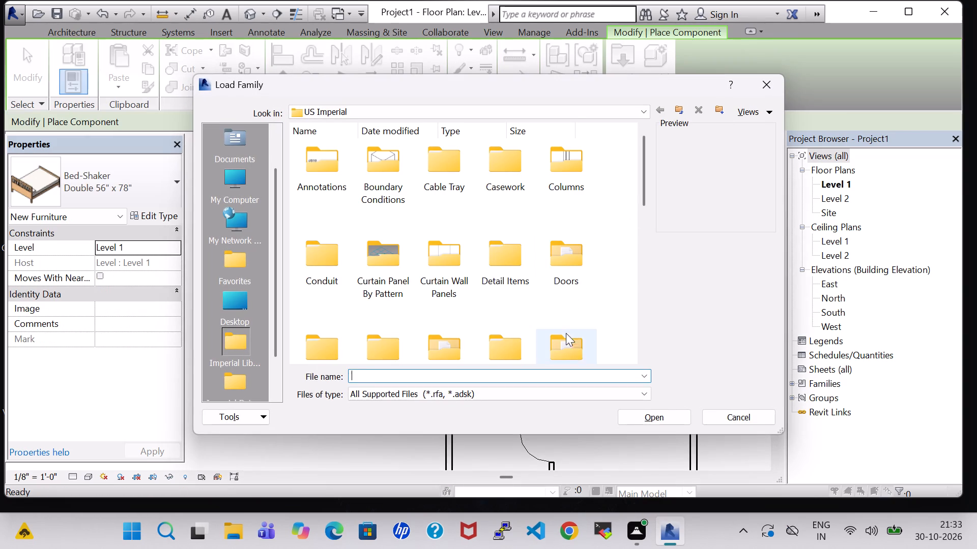
double_click(566, 342)
left_click(534, 178)
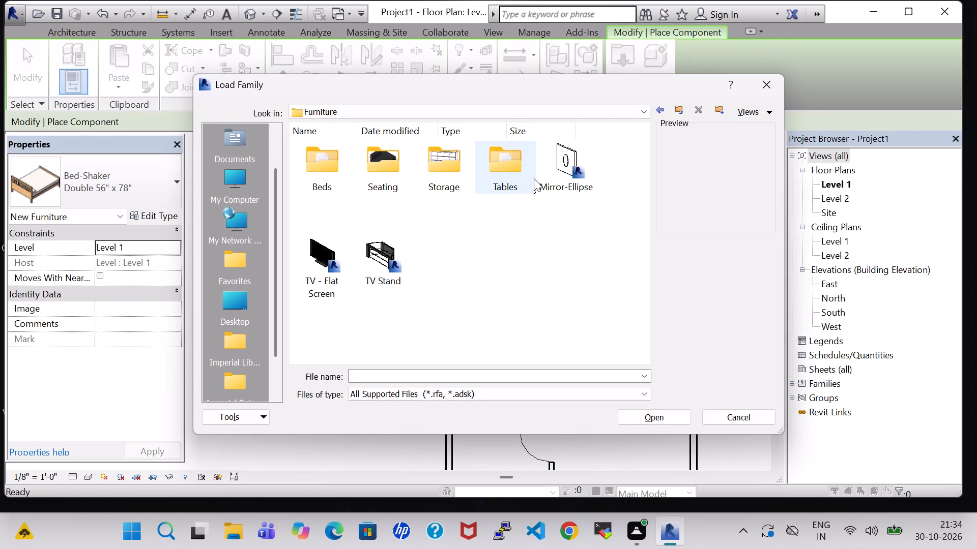
double_click(496, 170)
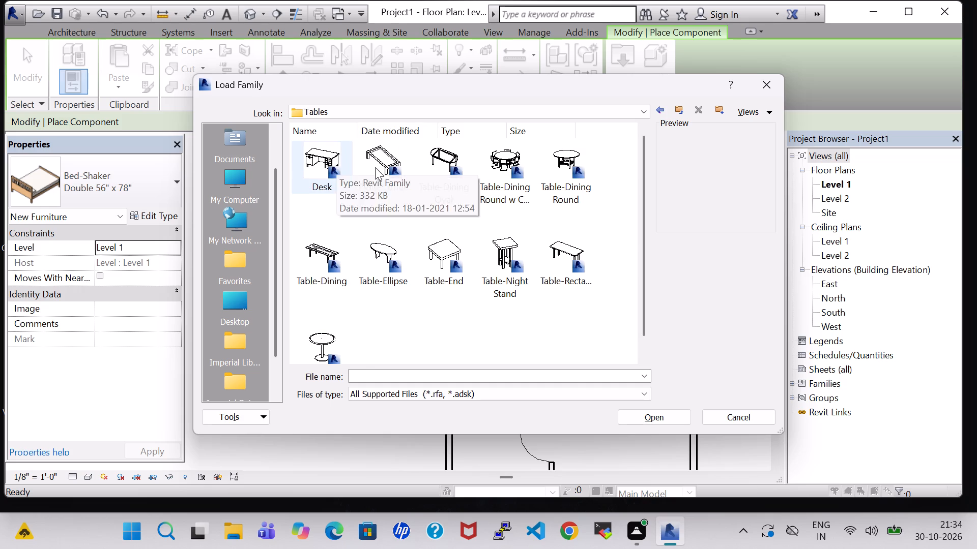
left_click(375, 167)
left_click(665, 411)
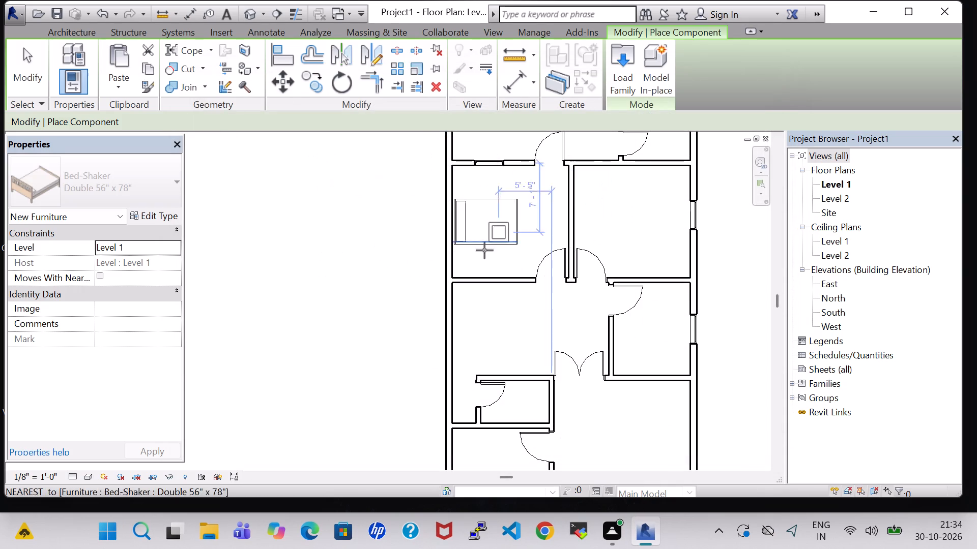
Place a Table-Coffee 24" x 24" x 24" just south of the bed's headboard, about 10'-11" from the room's east partition, and finish placement.
scroll(476, 264, "up", 8)
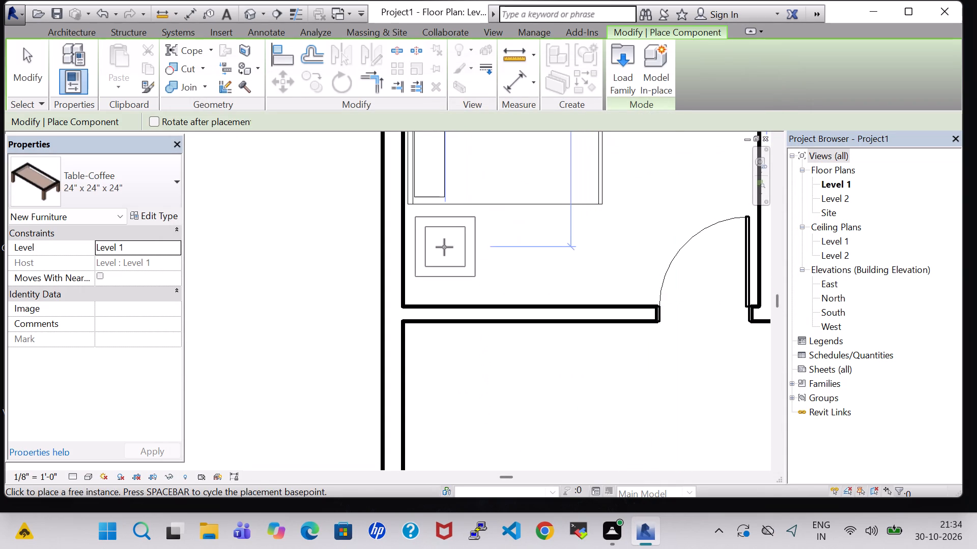
scroll(440, 246, "down", 5)
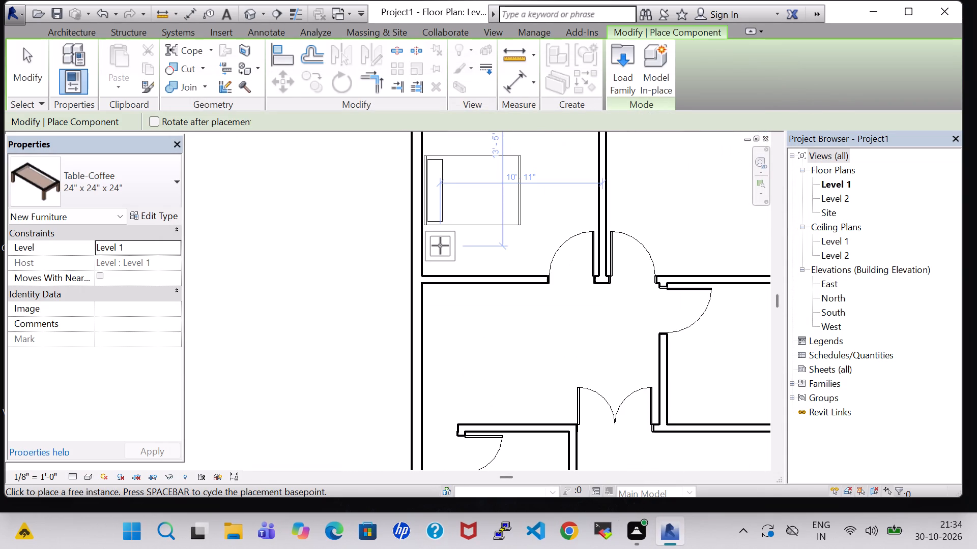
scroll(440, 246, "down", 1)
left_click(440, 246)
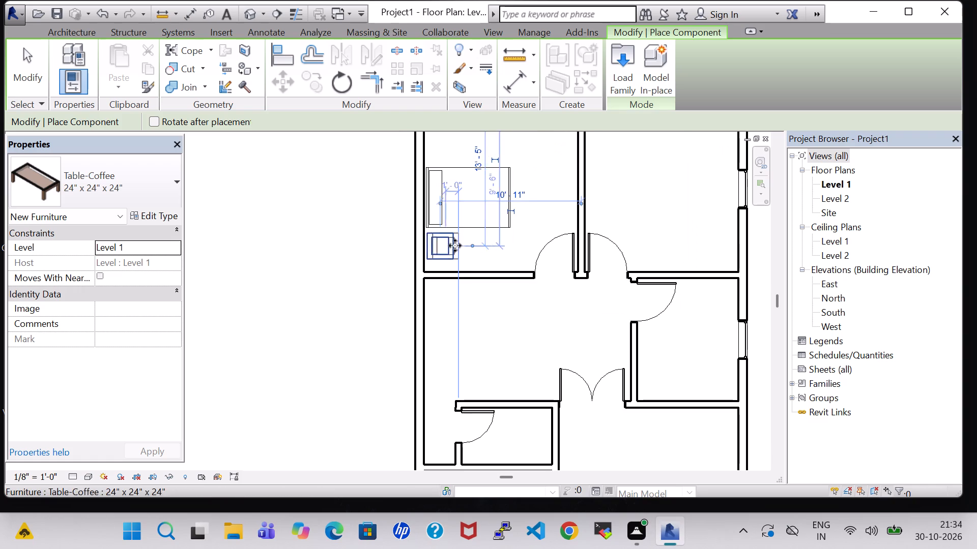
key("Escape")
key("Escape")
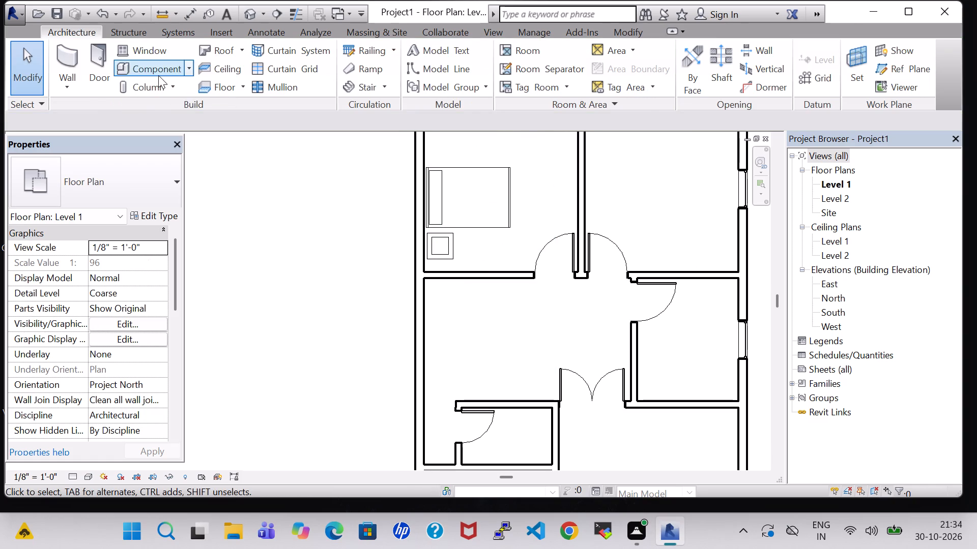
Load the Table-End family from the US Imperial Furniture Tables library for component placement.
left_click(158, 75)
left_click(614, 76)
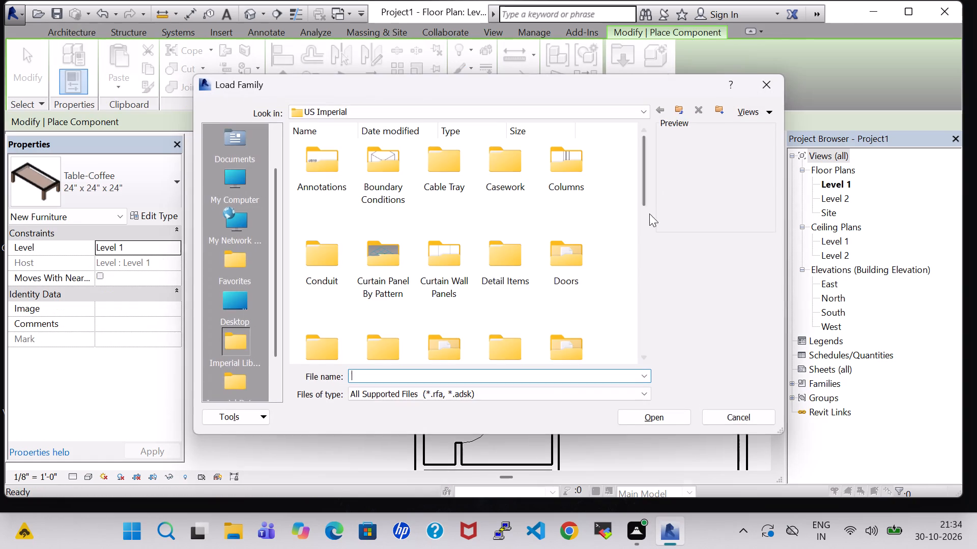
double_click(573, 346)
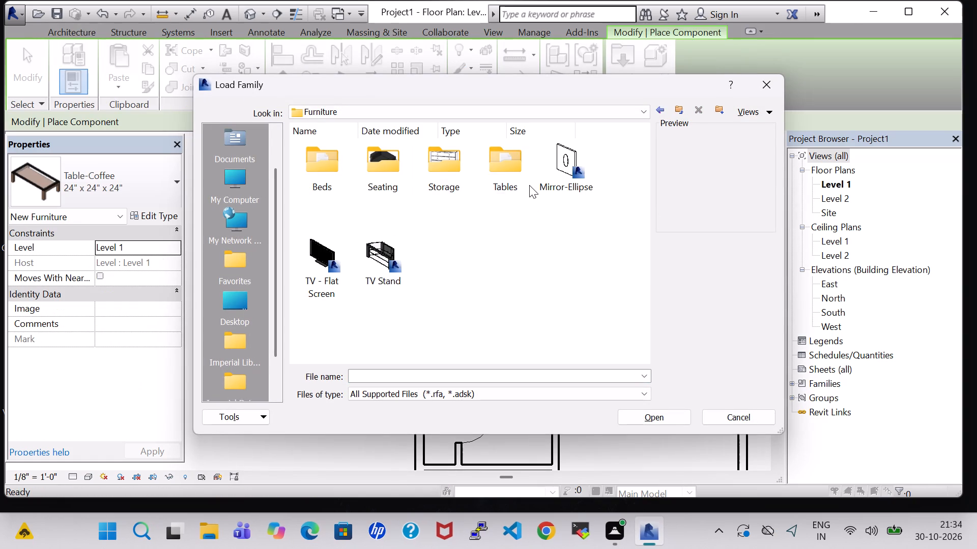
double_click(500, 172)
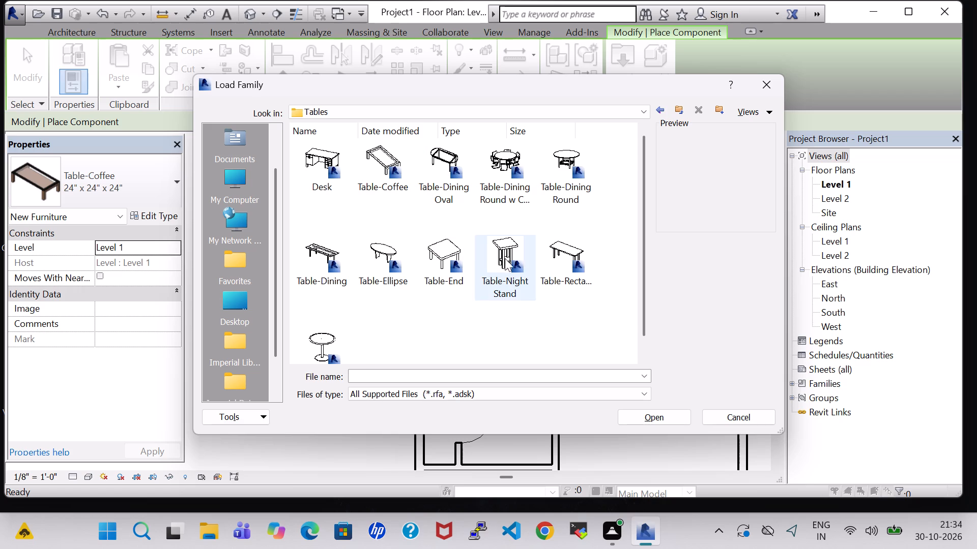
left_click(449, 242)
double_click(656, 414)
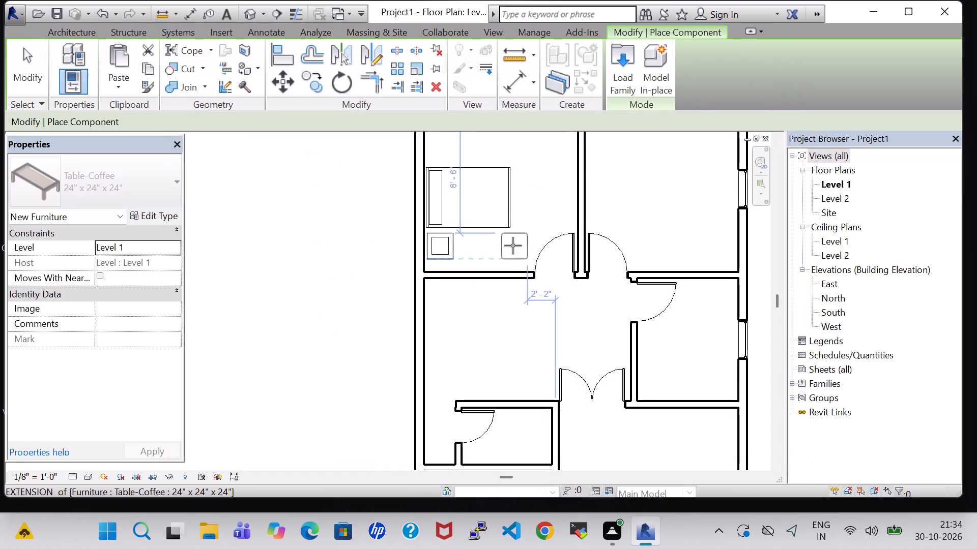
Place a Table-End 24" x 24" north of the bed's headboard, about 0'-11" from the north cross wall and 9'-11" from the east partition.
middle_click(513, 228)
middle_click_drag(515, 244, 520, 320)
scroll(459, 232, "up", 6)
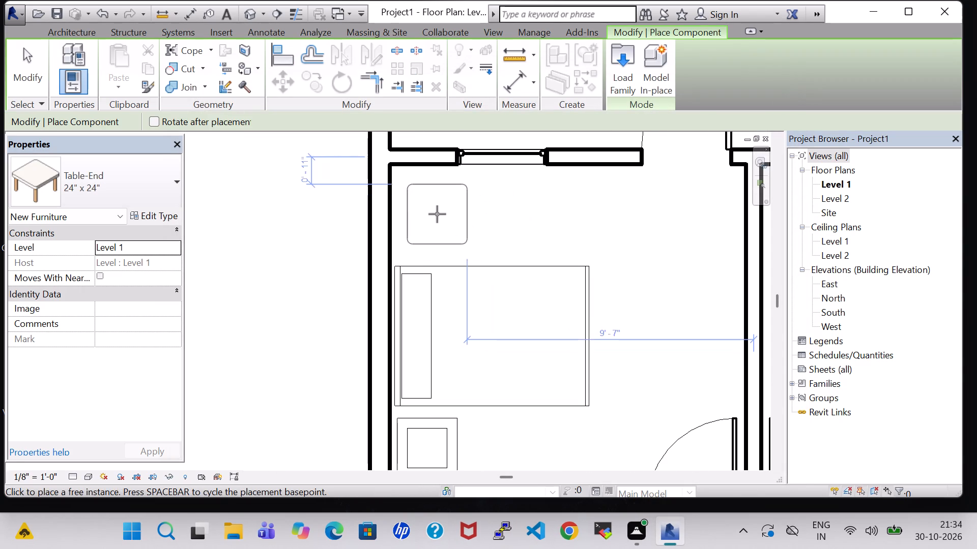
left_click(428, 214)
key("Escape")
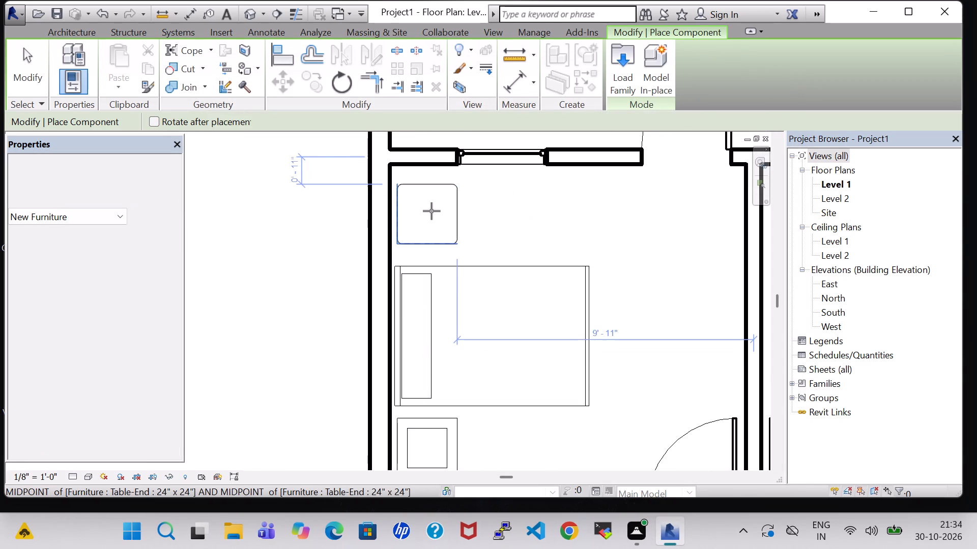
left_click(433, 211)
key("Escape")
key("Escape")
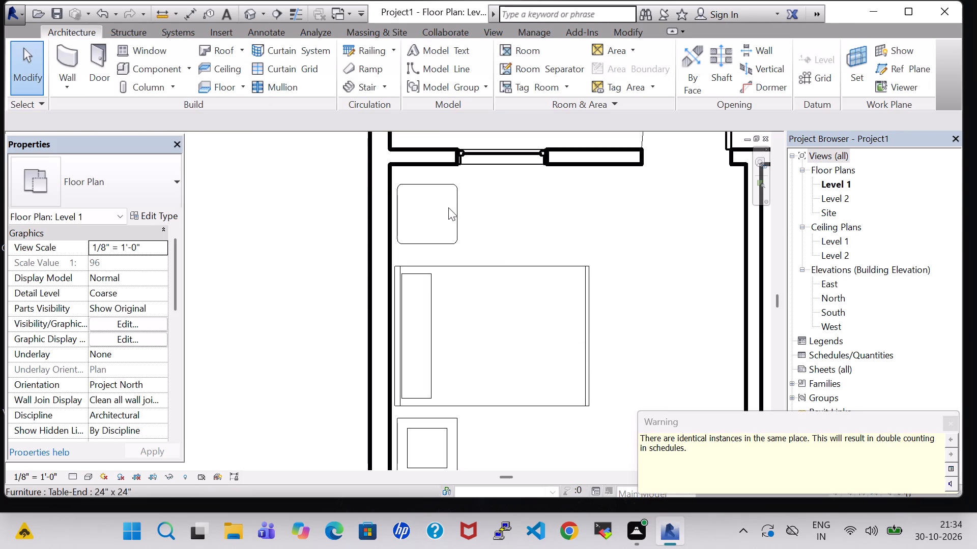
Nudge one of the overlapping Table-End tables north of the bed slightly west, to 10'-0" from the east partition.
left_click(444, 205)
left_click(454, 189)
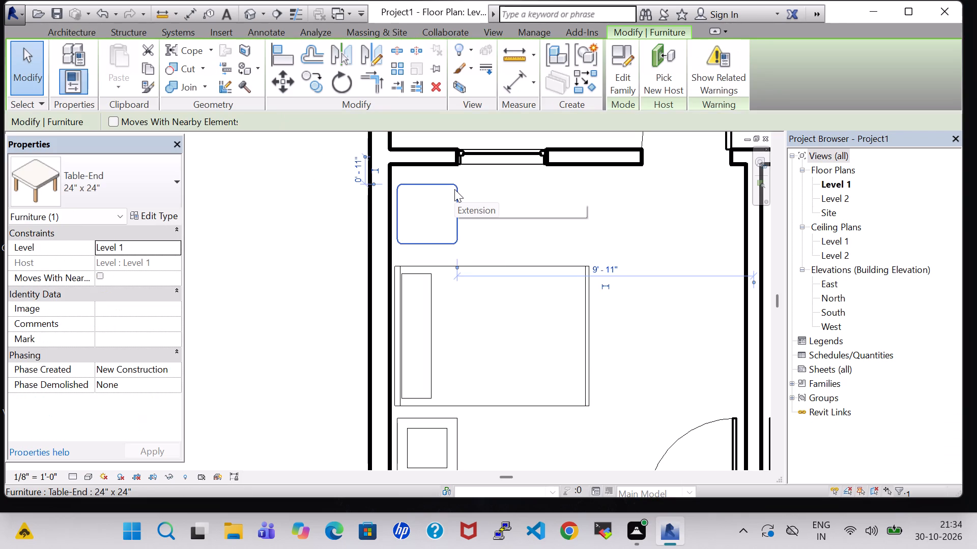
key("Left")
left_click(519, 228)
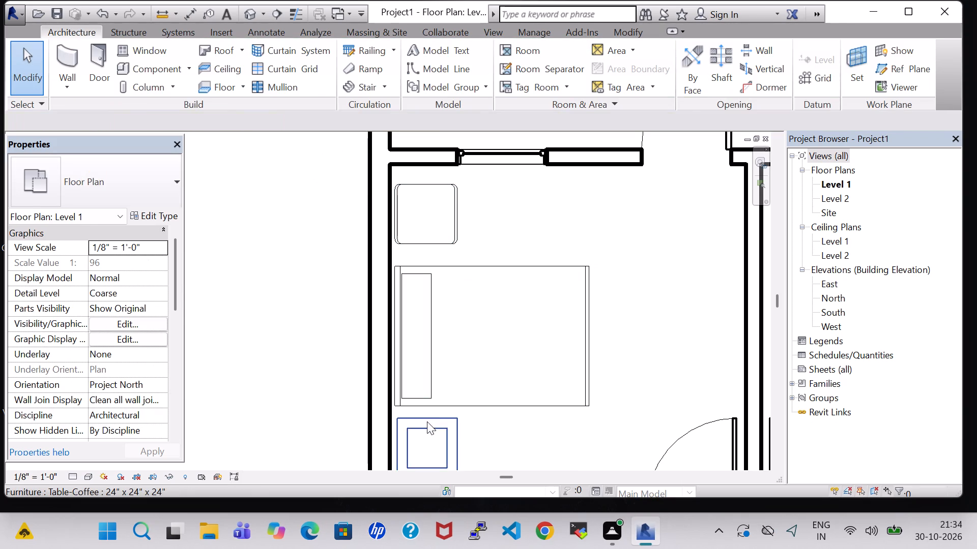
Nudge the Table-Coffee south of the bed west and north, to 11'-0" from the east partition and 9'-7" from the north cross wall.
left_click(427, 421)
key("Left")
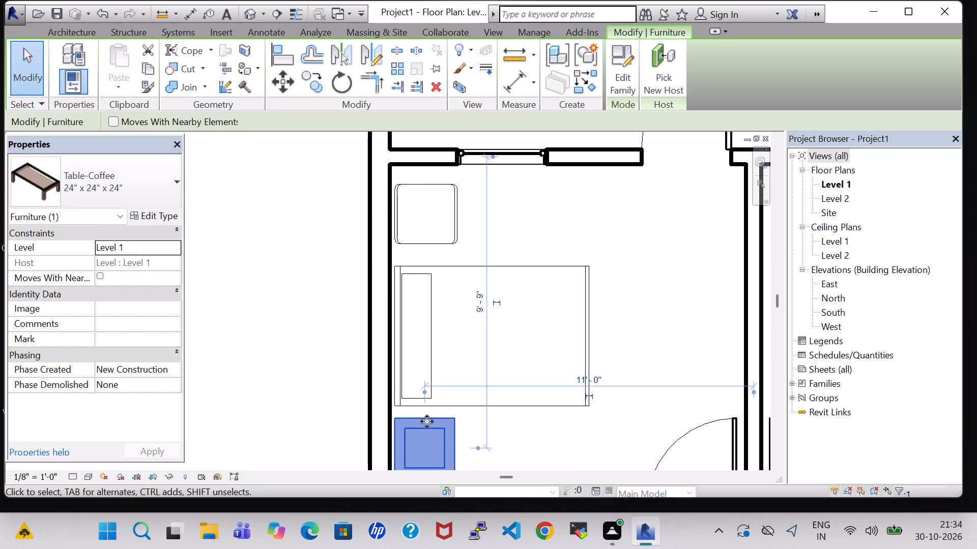
key("Up")
key("Up")
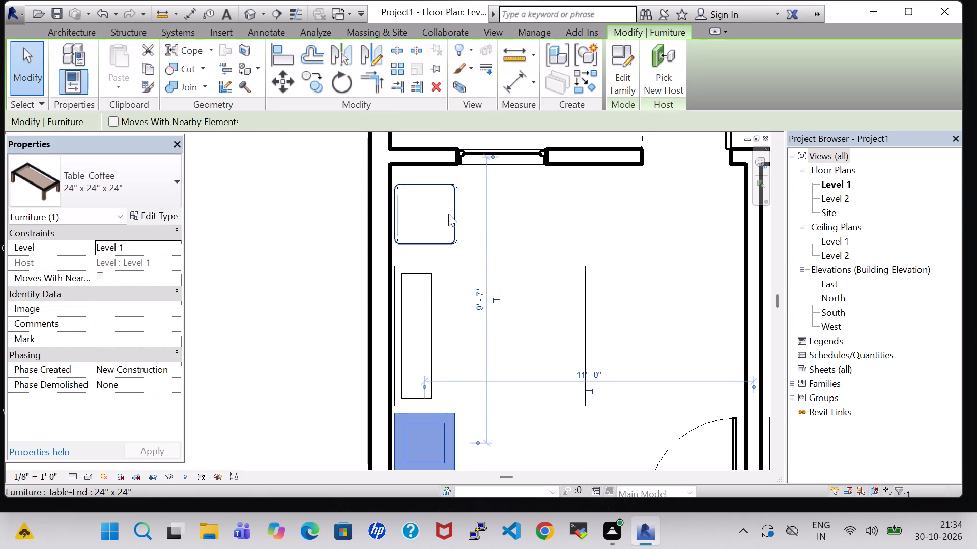
Nudge the shifted Table-End south toward the bed, to 1'-3" from the north cross wall.
left_click(448, 213)
key("Down")
key("Down")
key("Down")
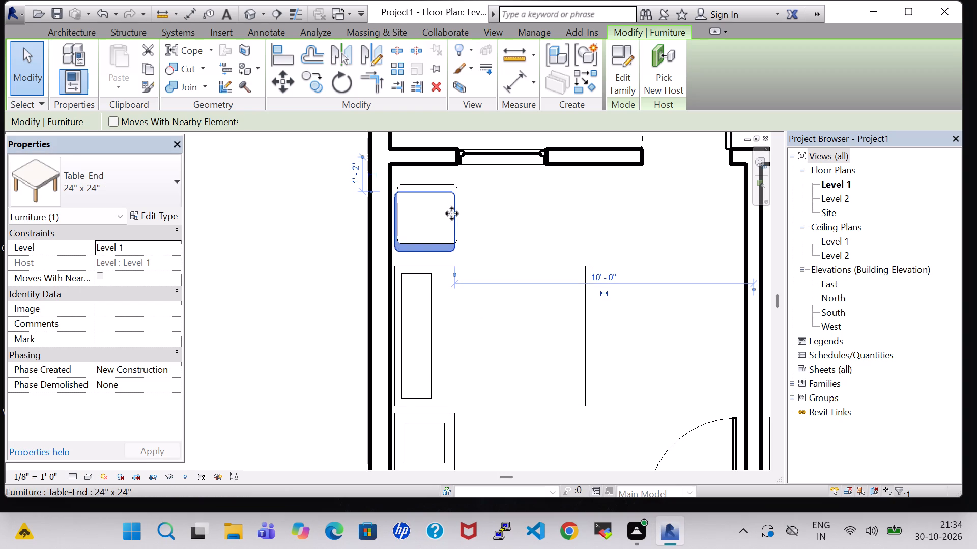
key("Down")
Delete the duplicate Table-End that sits 0'-11" from the north cross wall.
left_click(440, 184)
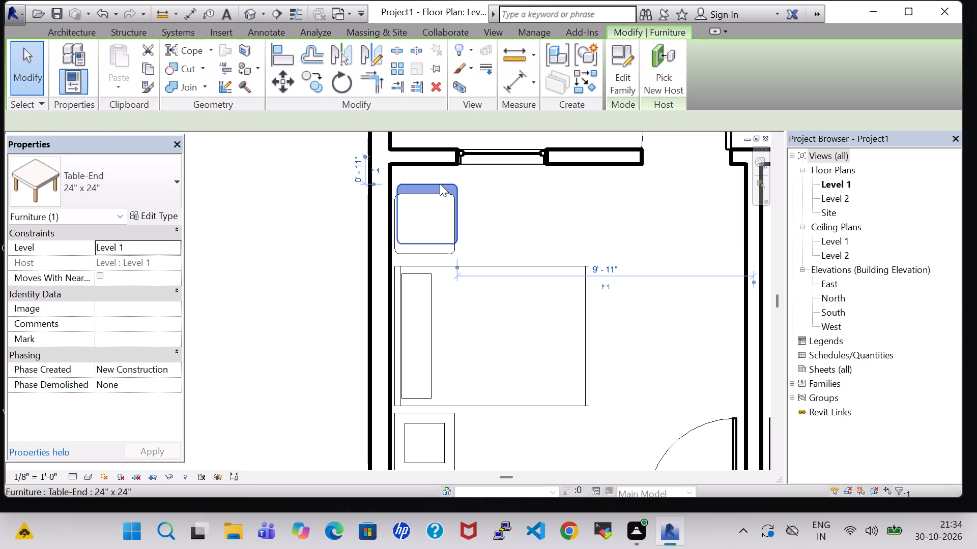
key("Delete")
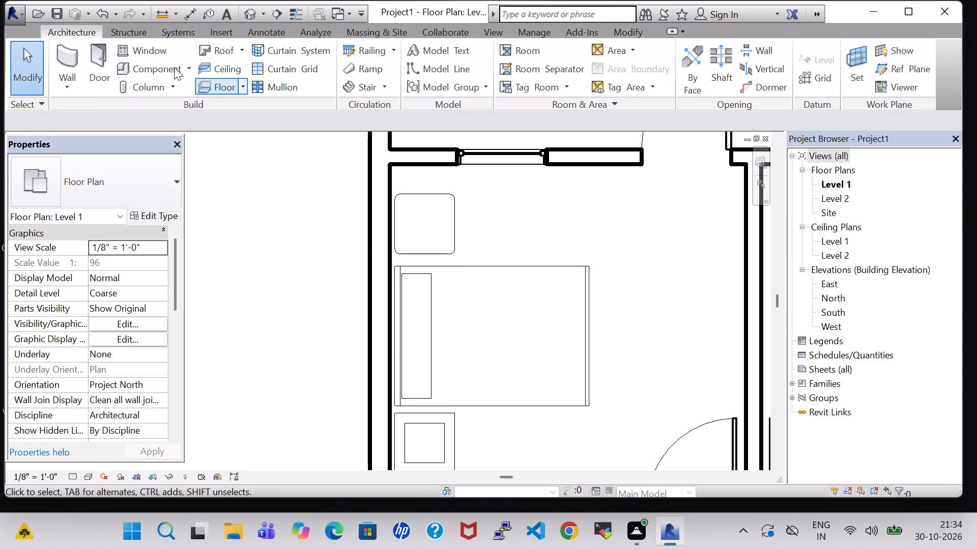
Load the RPC Plant - Tropical family from the US Imperial Planting library for component placement.
left_click(160, 63)
left_click(610, 72)
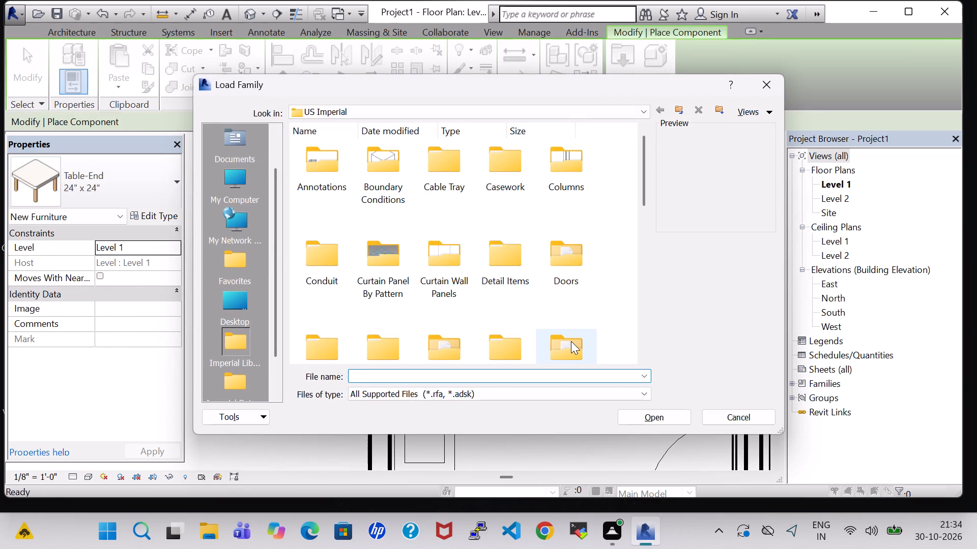
double_click(571, 341)
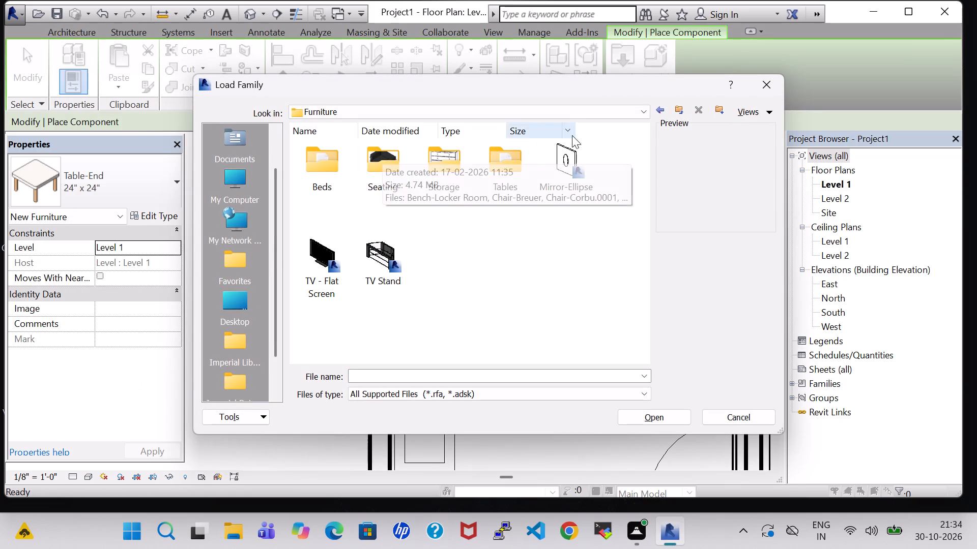
left_click(659, 112)
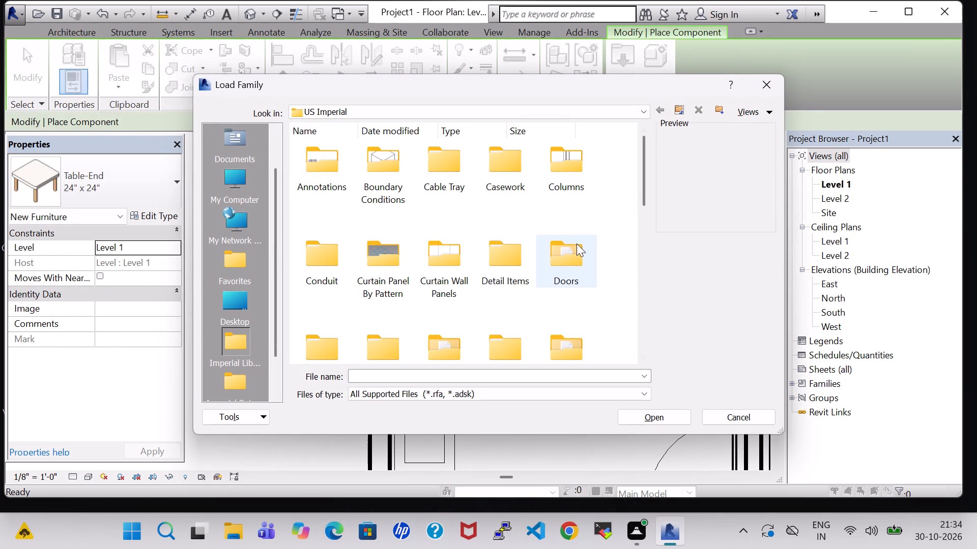
left_click(577, 243)
key("p")
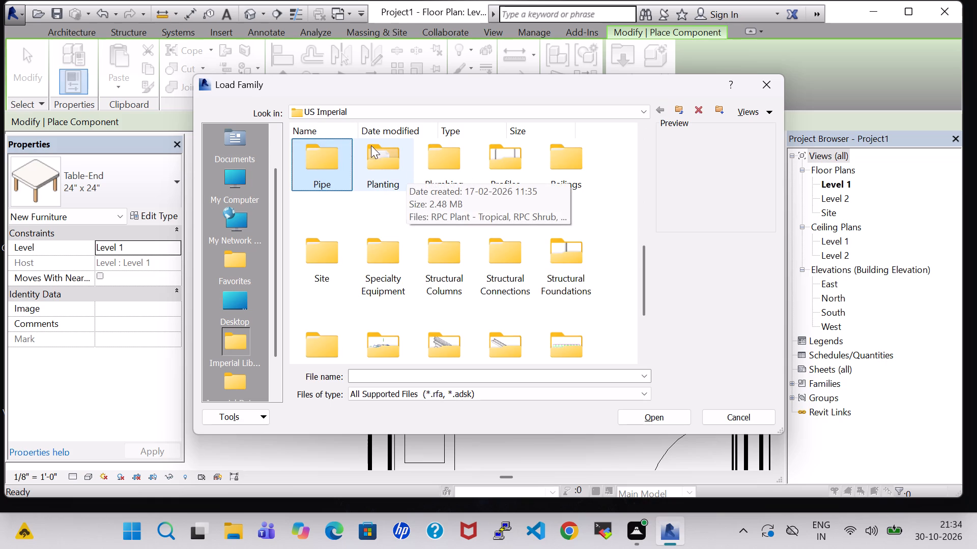
double_click(387, 173)
left_click(333, 161)
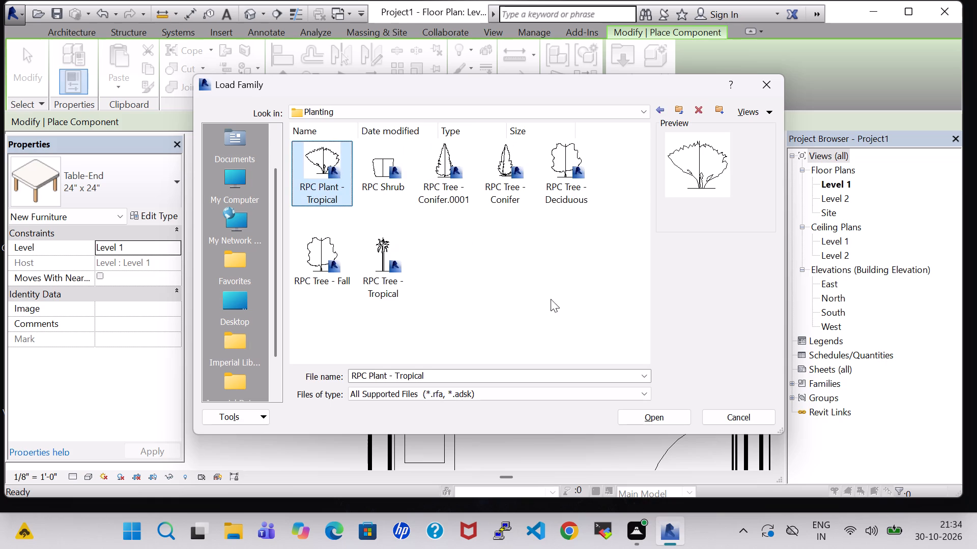
left_click(641, 423)
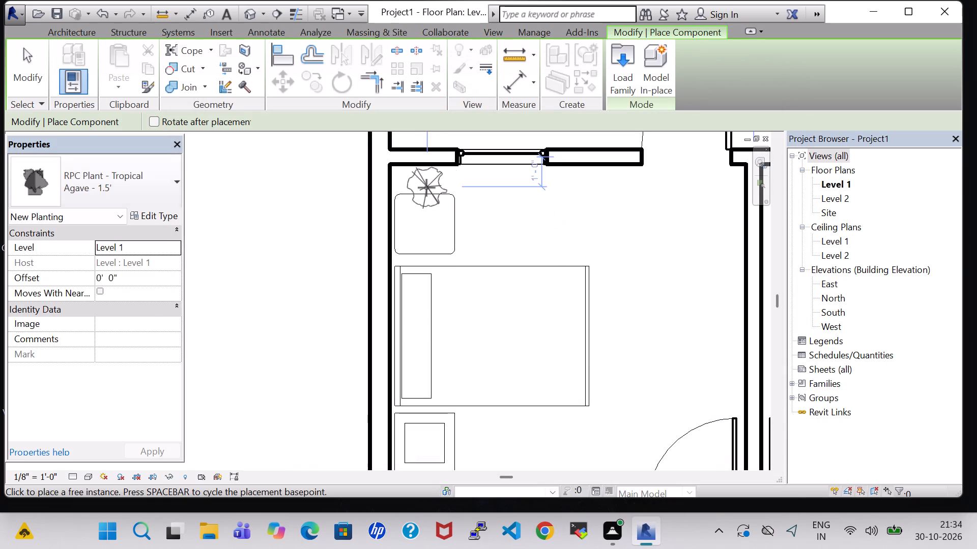
Place an Agave - 1.5' plant at the Table-End's east edge, 2'-0" from the north cross wall, and finish placement.
left_click(457, 218)
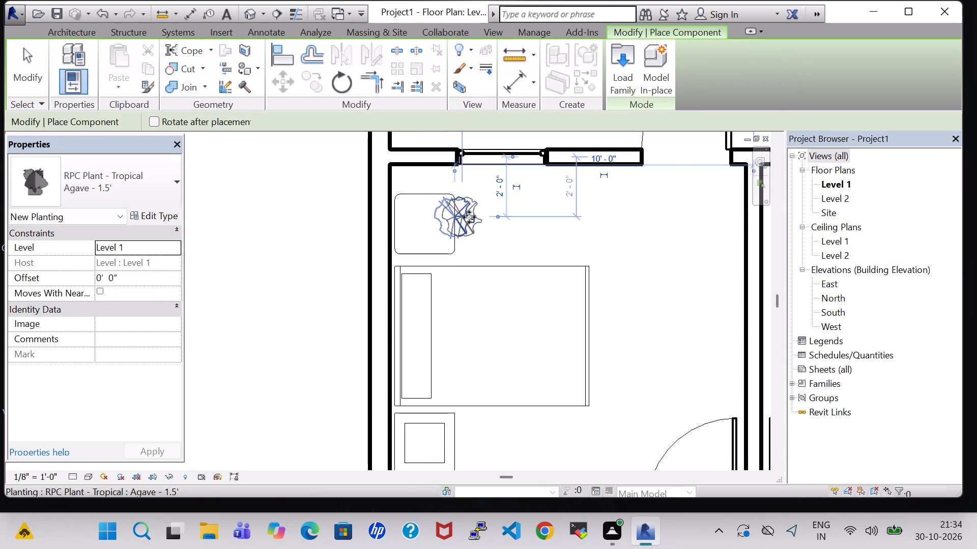
key("Escape")
key("Escape")
Set the Agave plant's offset from Level 1 to 2' 0".
left_click(464, 216)
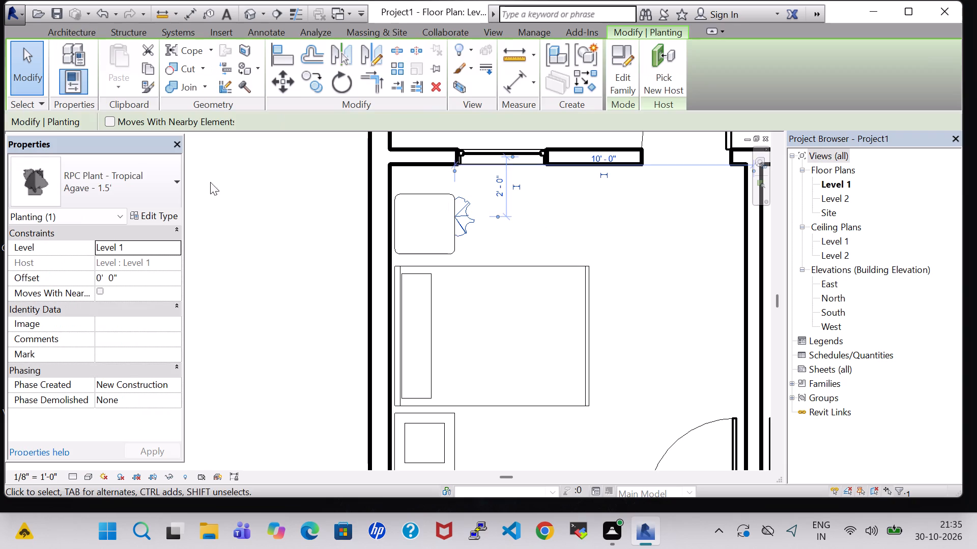
double_click(102, 280)
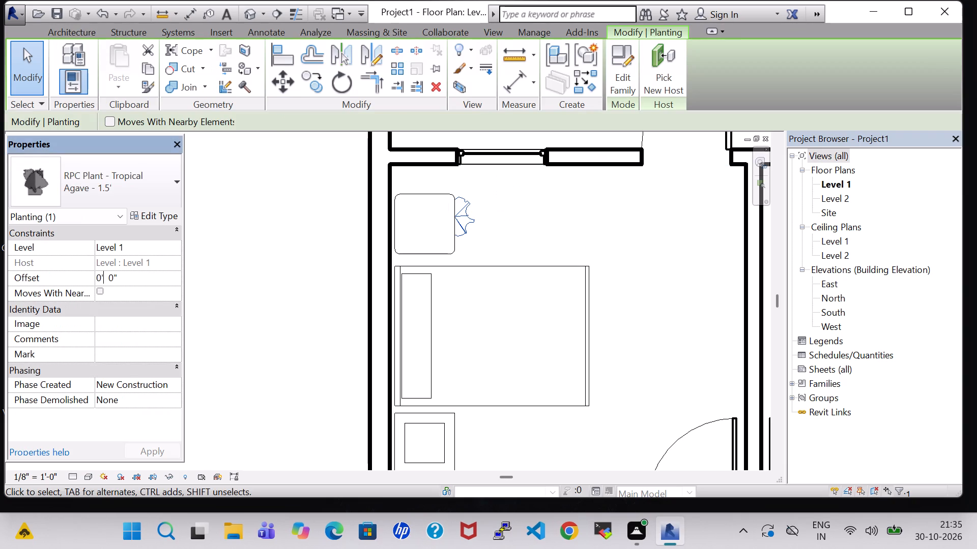
key("Left")
key("BackSpace")
key("2")
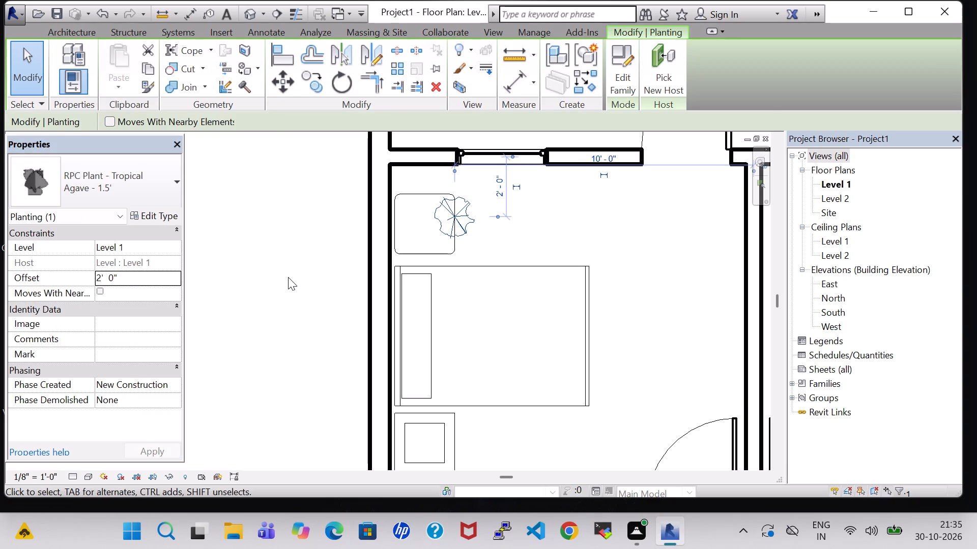
key("Return")
left_click(769, 86)
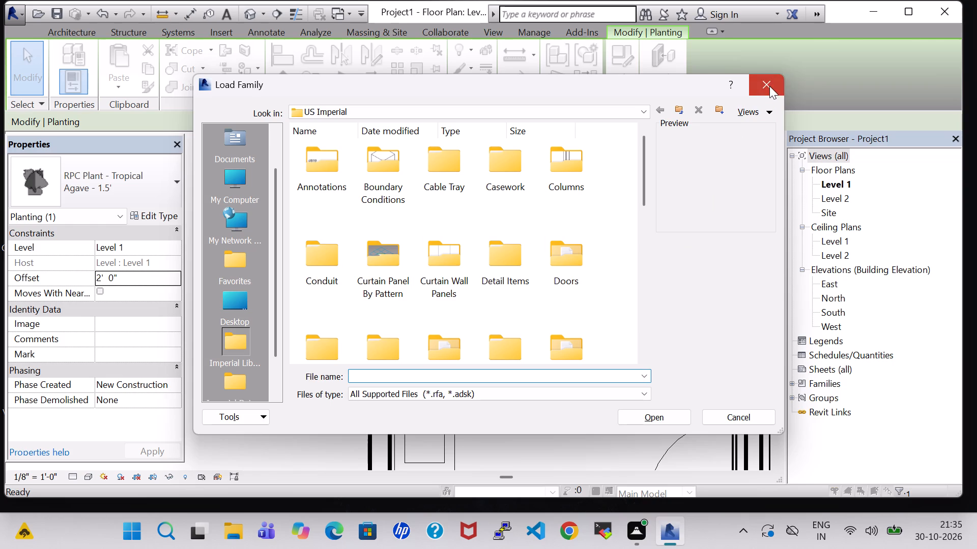
left_click(548, 233)
Set the Table-End 24" x 24" type's height to 2' 0".
left_click(450, 247)
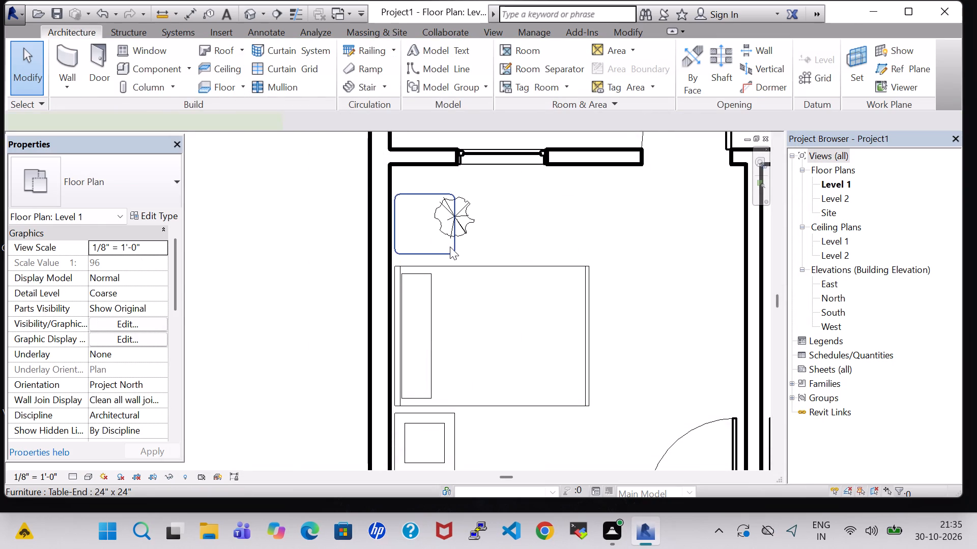
left_click(145, 217)
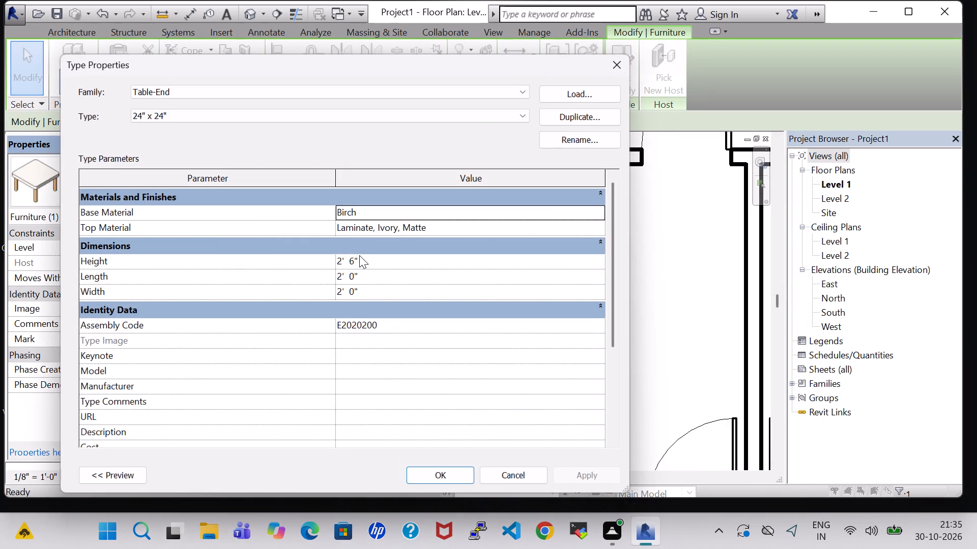
double_click(353, 262)
key("BackSpace")
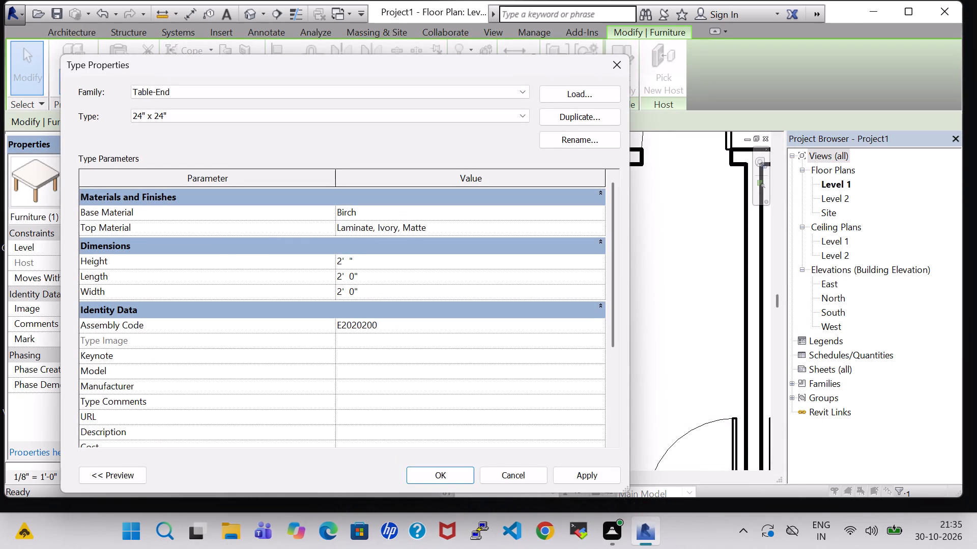
key("0")
left_click(425, 471)
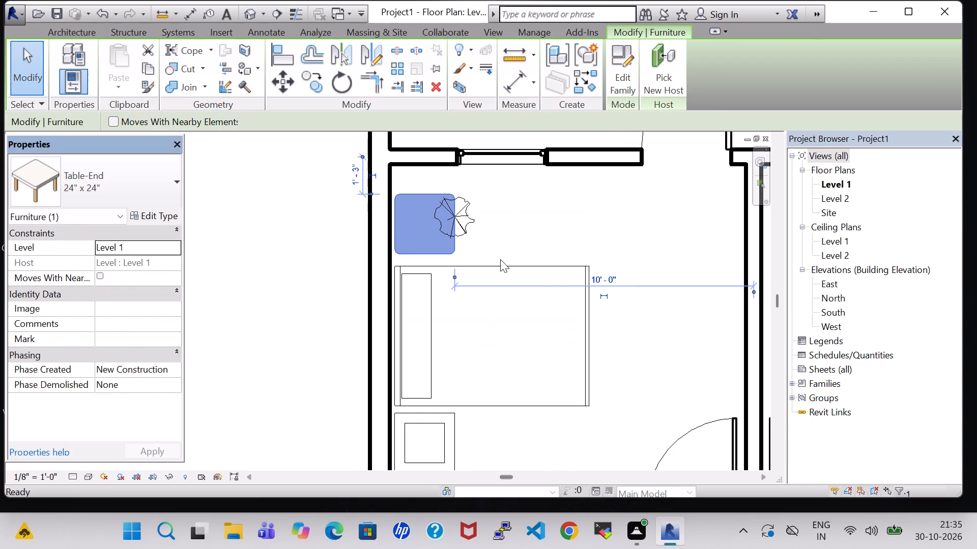
Nudge the Agave plant west and south onto the middle of the Table-End, to 2'-3" from the north cross wall.
left_click(504, 203)
left_click(462, 215)
key("Left")
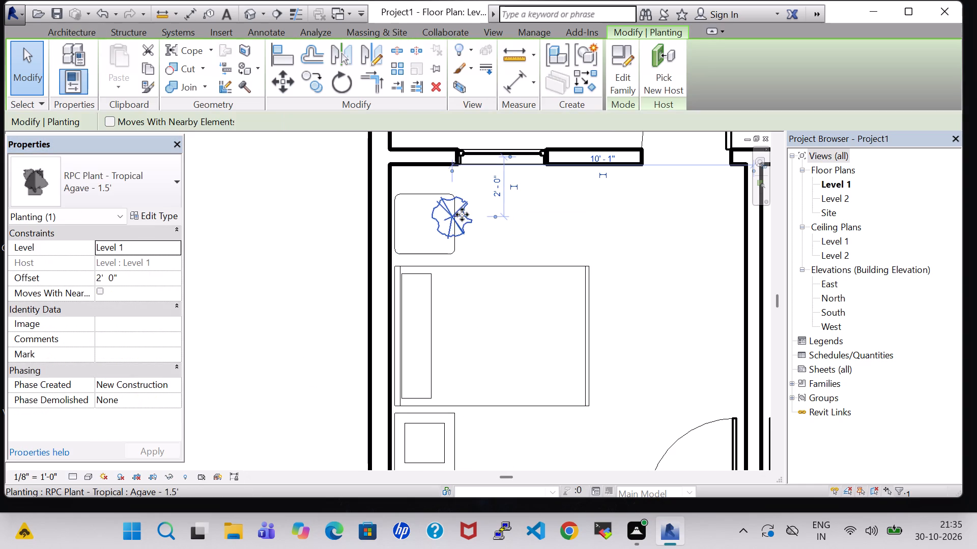
key("Left")
key("Left")
key("Left")
key("Left")
key("Left")
key("Left")
key("Left")
key("Left")
key("Left")
key("Left")
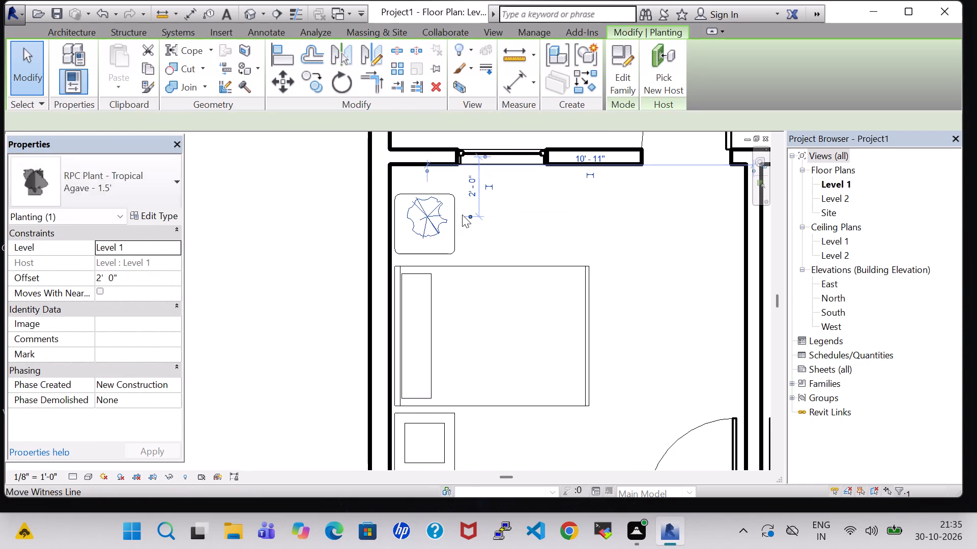
key("Left")
key("Left")
key("Down")
key("Down")
key("Down")
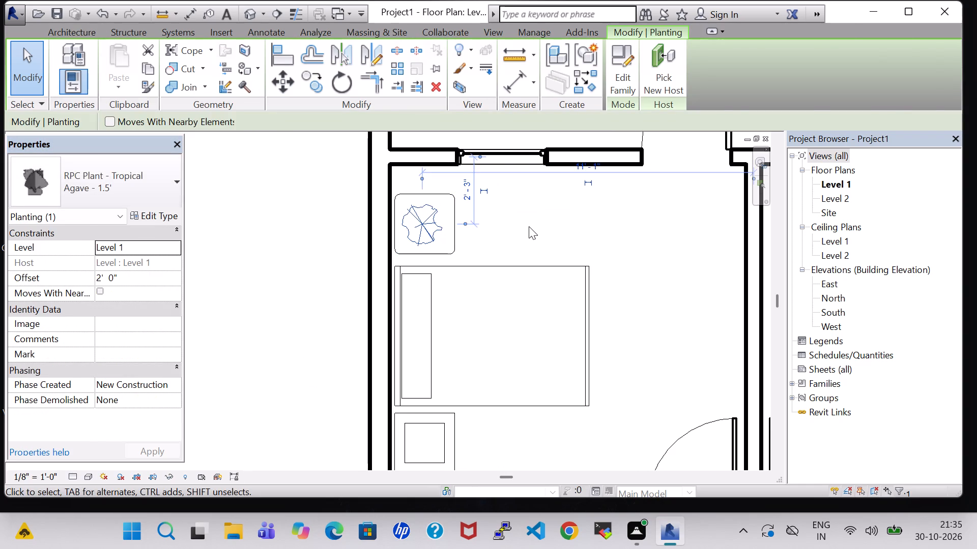
left_click(529, 226)
Load the Dresser family from the US Imperial Furniture Storage library for component placement.
scroll(529, 226, "down", 4)
middle_click_drag(529, 226, 490, 205)
middle_click_drag(480, 201, 451, 179)
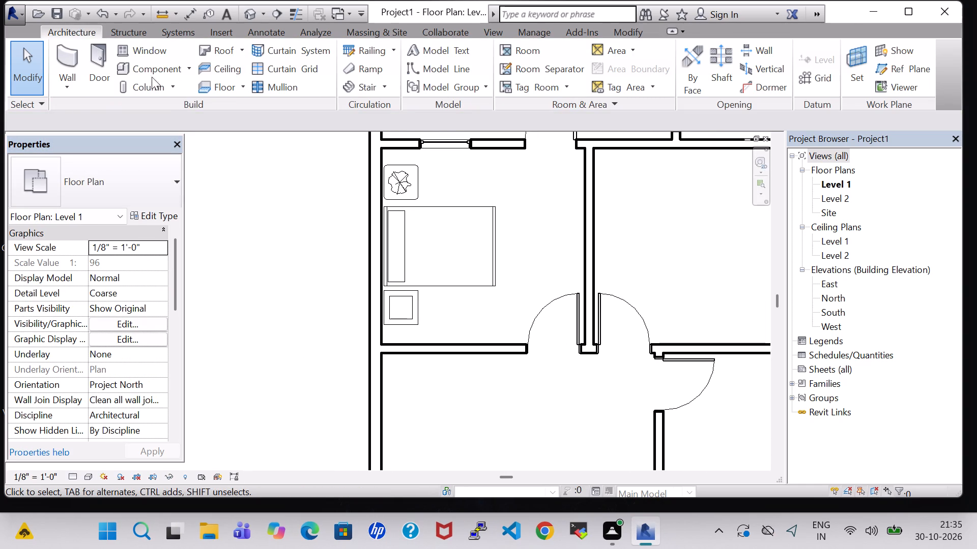
left_click(148, 71)
left_click(620, 69)
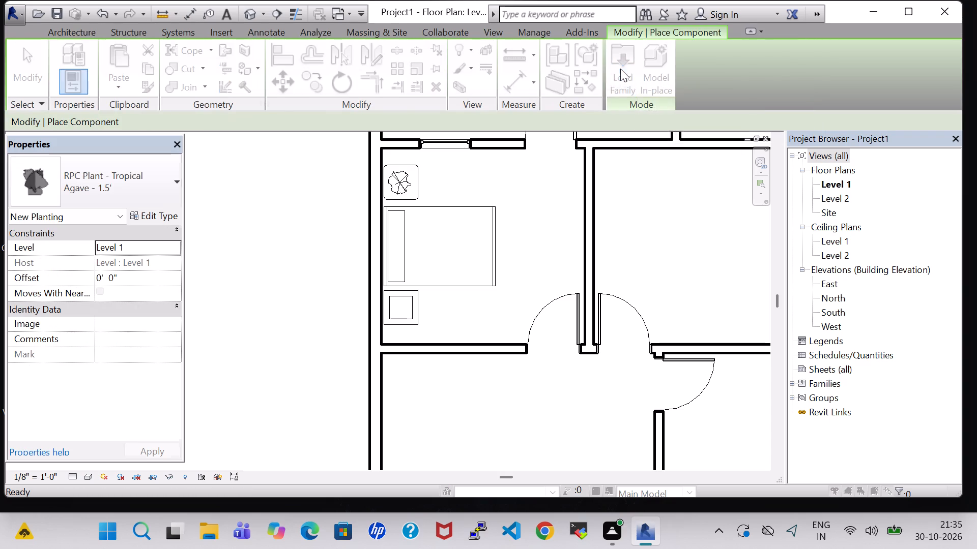
scroll(580, 288, "down", 1)
double_click(558, 197)
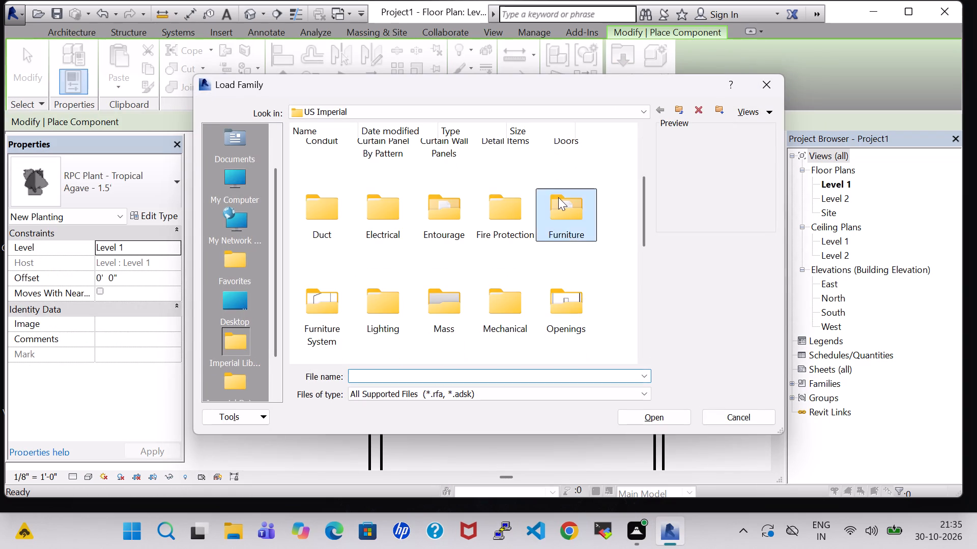
double_click(425, 168)
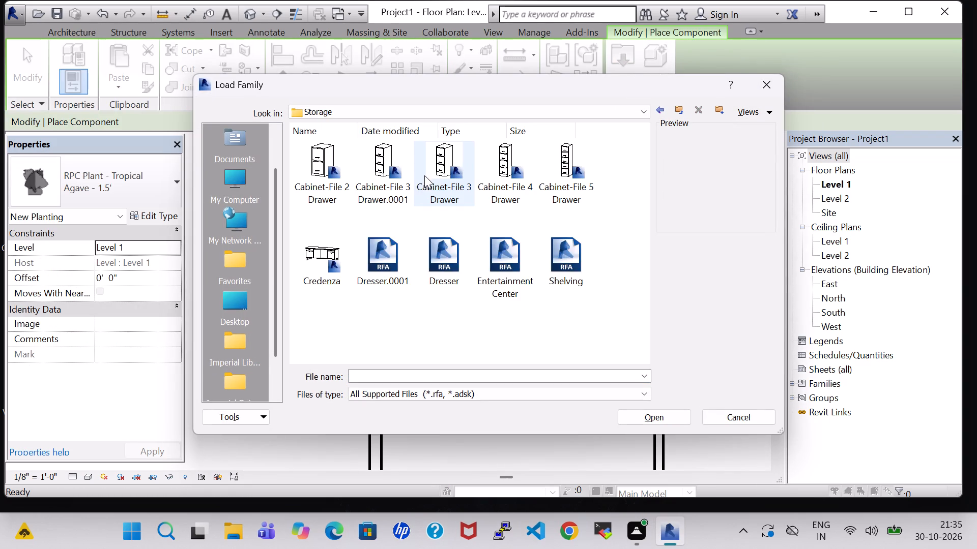
left_click(462, 262)
left_click(642, 410)
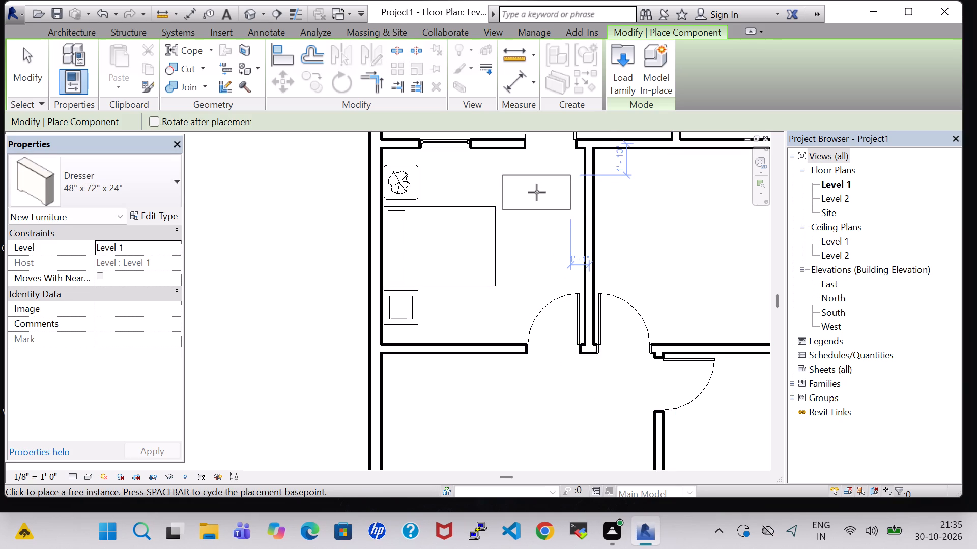
Rotate the Dresser 48" x 72" x 24" so its long side runs parallel to the bedroom's east partition for placement.
key("space")
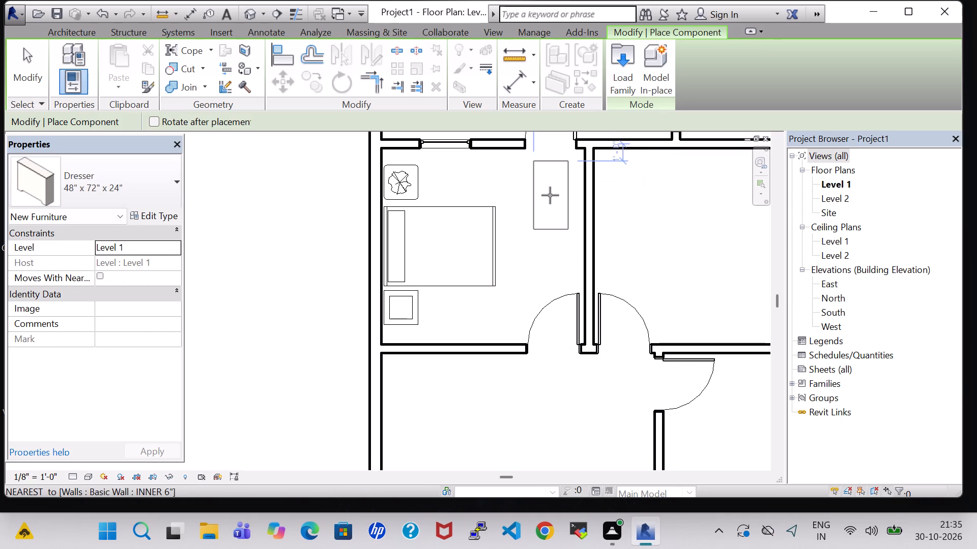
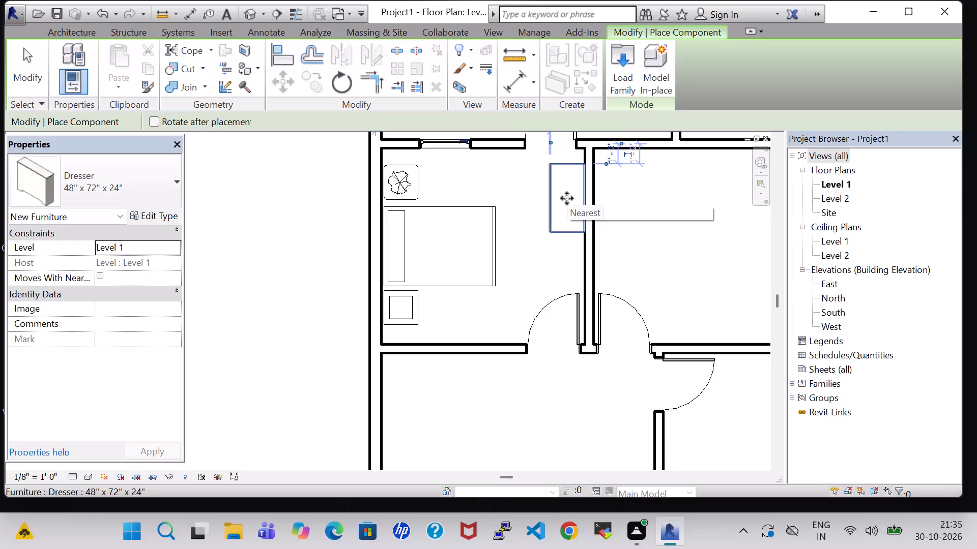
Nudge the 36" x 48" casement window in the bedroom's north cross wall west until it sits beside the exterior wall.
key("Escape")
key("Escape")
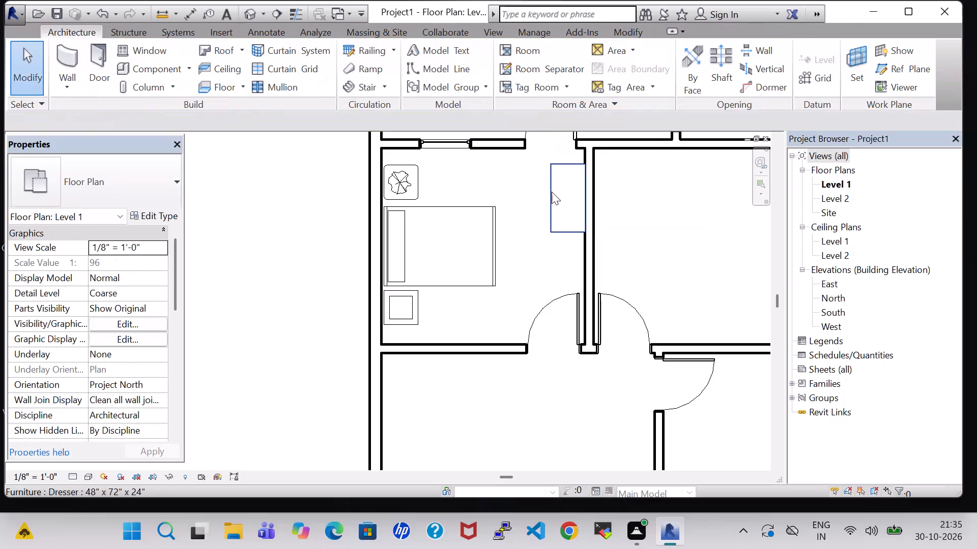
left_click(449, 140)
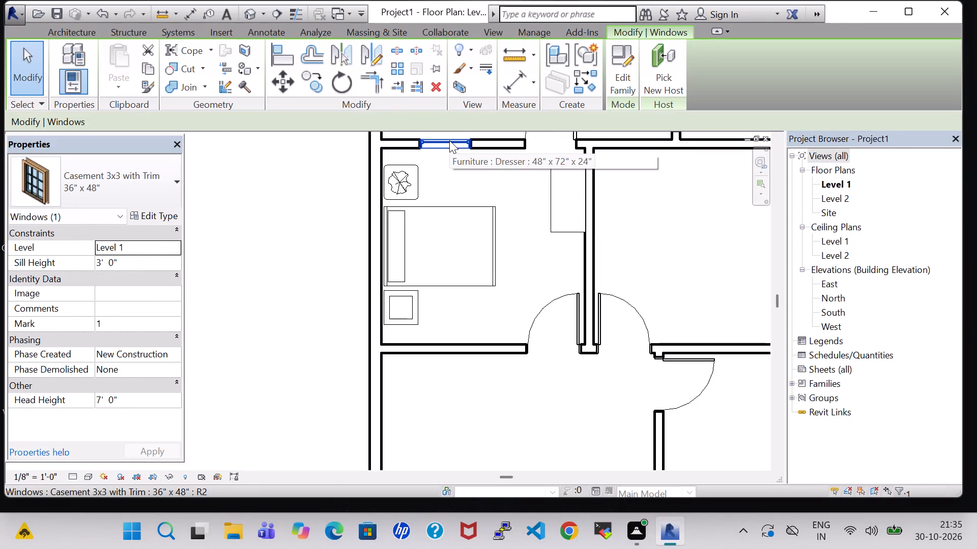
key("Left")
key("Left")
key("Left")
key("Left")
key("Left")
key("Left")
key("Left")
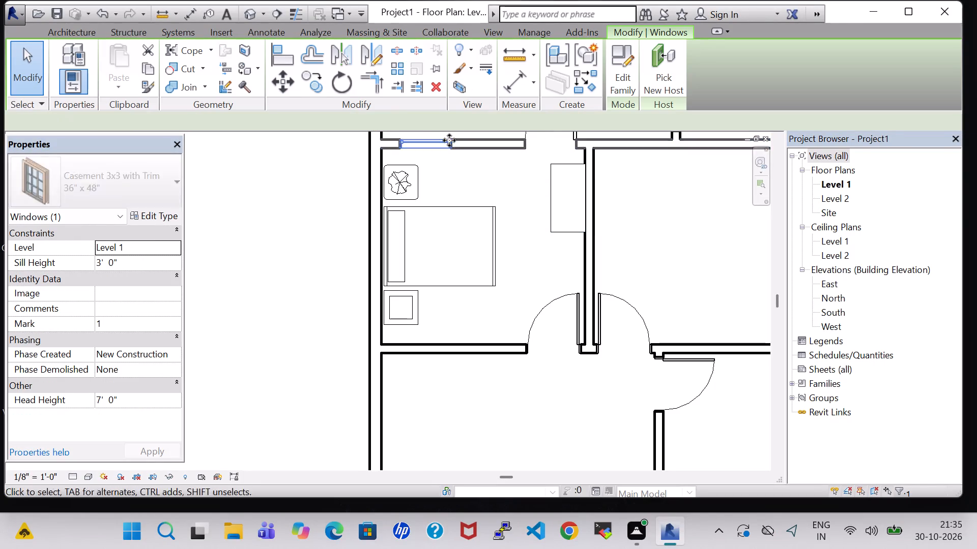
key("Left")
key("Left")
key("Left")
key("Left")
key("Left")
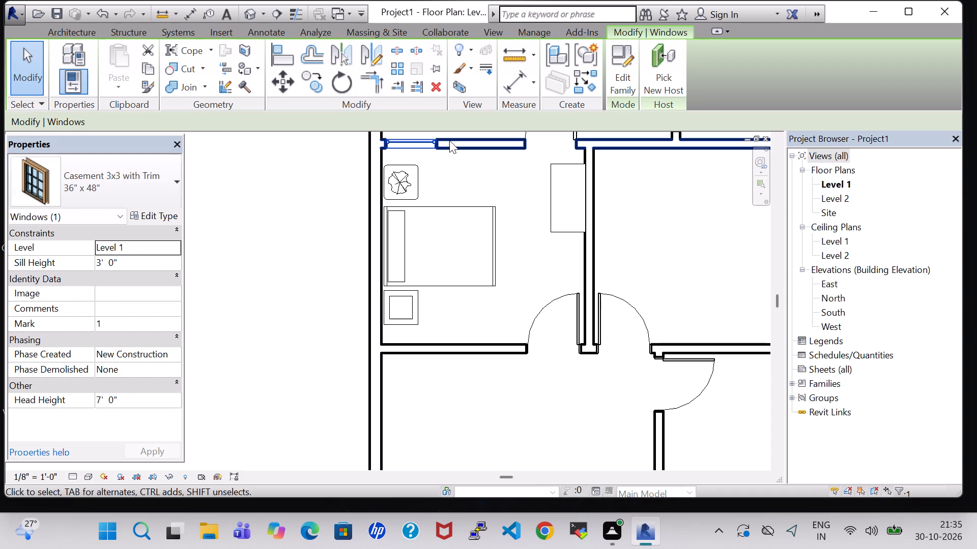
left_click(471, 188)
Rotate the placed Dresser a quarter turn so its long side runs parallel to the north cross wall.
left_click(549, 190)
right_click(549, 190)
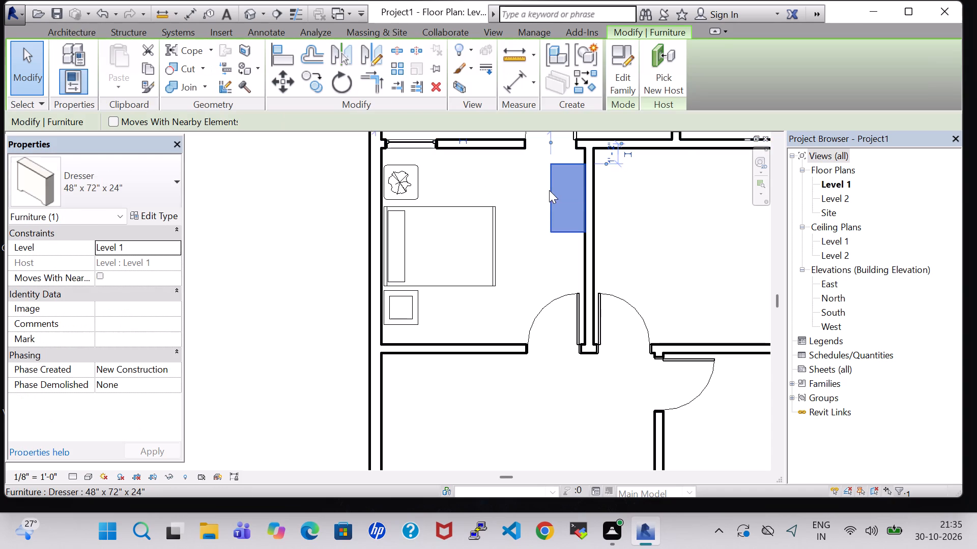
key("space")
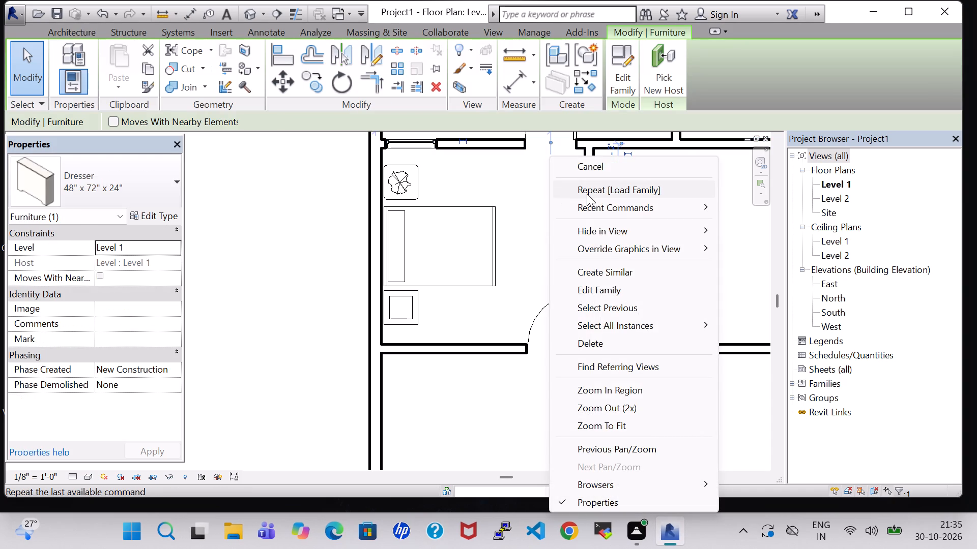
left_click(520, 230)
key("space")
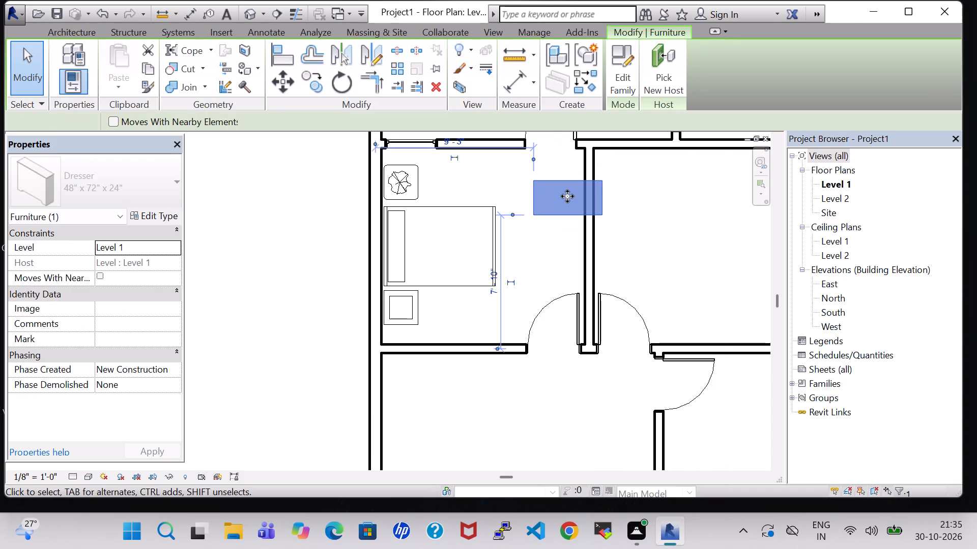
Nudge the Dresser slightly west and north against the north cross wall, to 9'-8" from the bedroom's south cross wall.
key("Left")
key("Left")
key("Left")
key("Left")
key("Left")
key("Up")
key("Up")
key("Up")
key("Up")
key("Up")
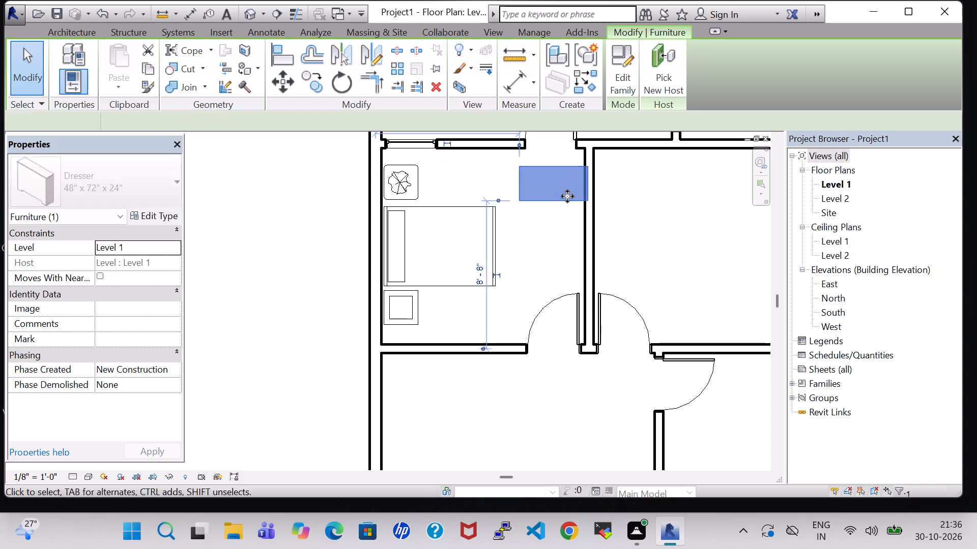
key("Up")
key("Up")
key("Up")
key("Up")
key("Up")
key("Up")
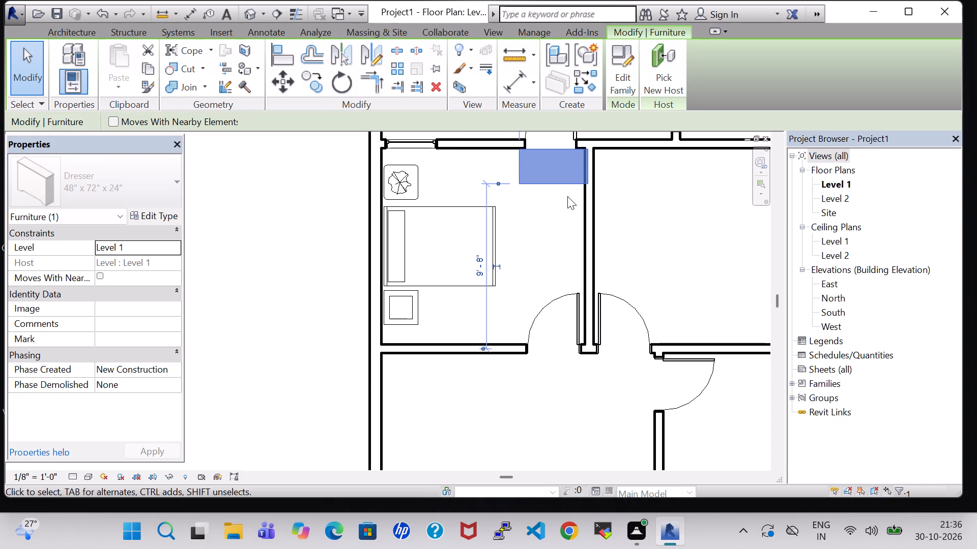
Nudge the Dresser west along the north cross wall until its west end is just past the casement window's east jamb.
key("Left")
key("Left")
key("Left")
key("Left")
key("Left")
key("Left")
key("Left")
key("Left")
key("Left")
key("Left")
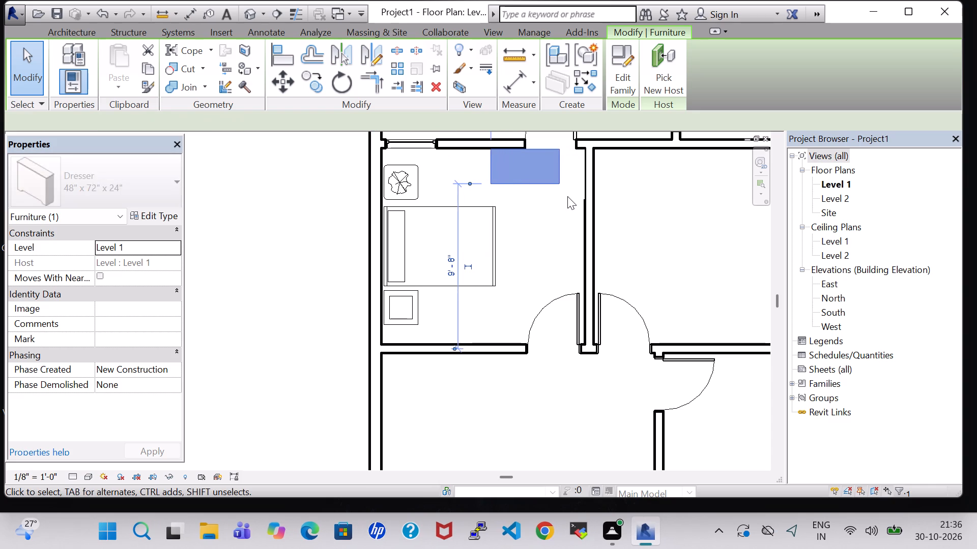
key("Left")
key("Left")
key("Left")
key("Left")
key("Left")
key("Left")
key("Left")
key("Left")
key("Left")
key("Left")
key("Left")
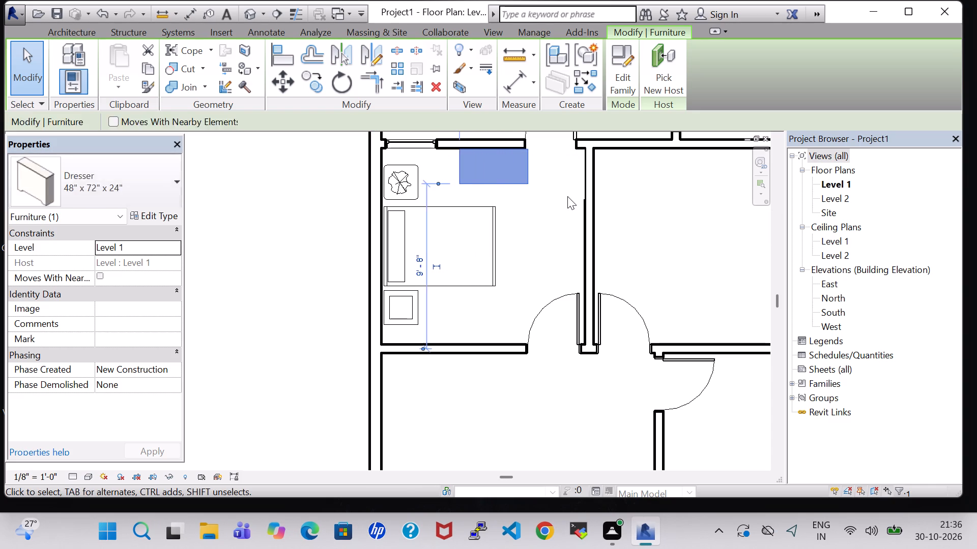
key("Left")
key("Left")
key("Left")
key("Left")
key("Left")
key("Left")
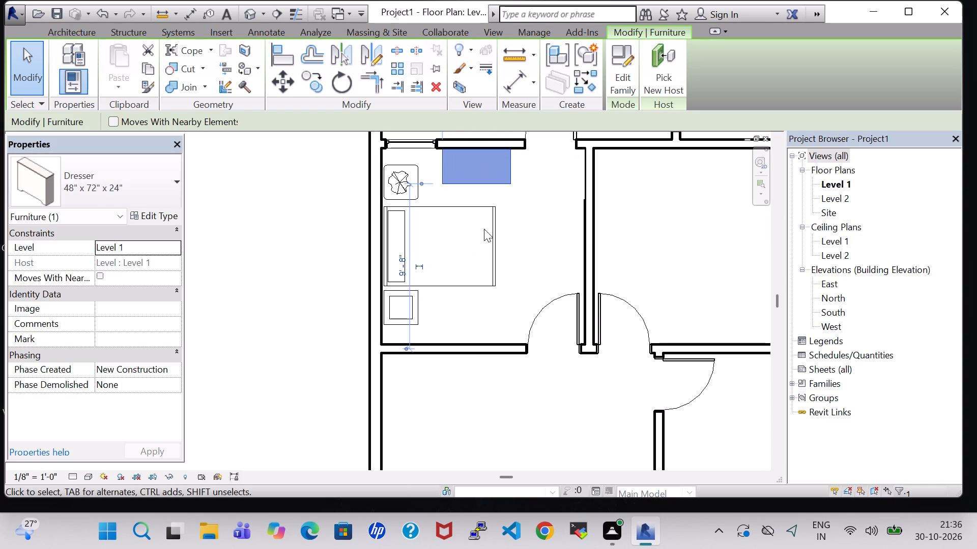
Nudge the Table-Coffee 24" x 24" x 24" south to 9'-11" from the north cross wall.
left_click(456, 279)
left_click(392, 313)
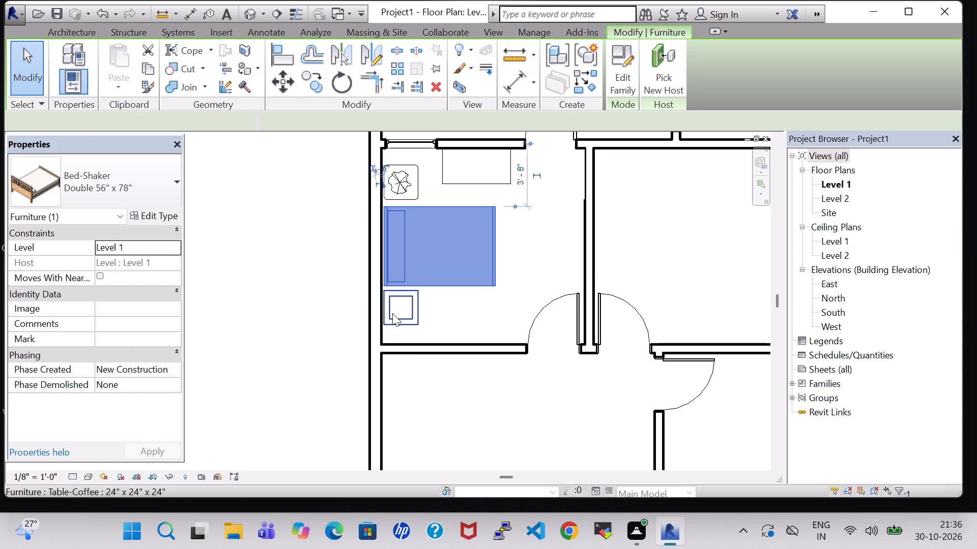
key("Down")
key("Down")
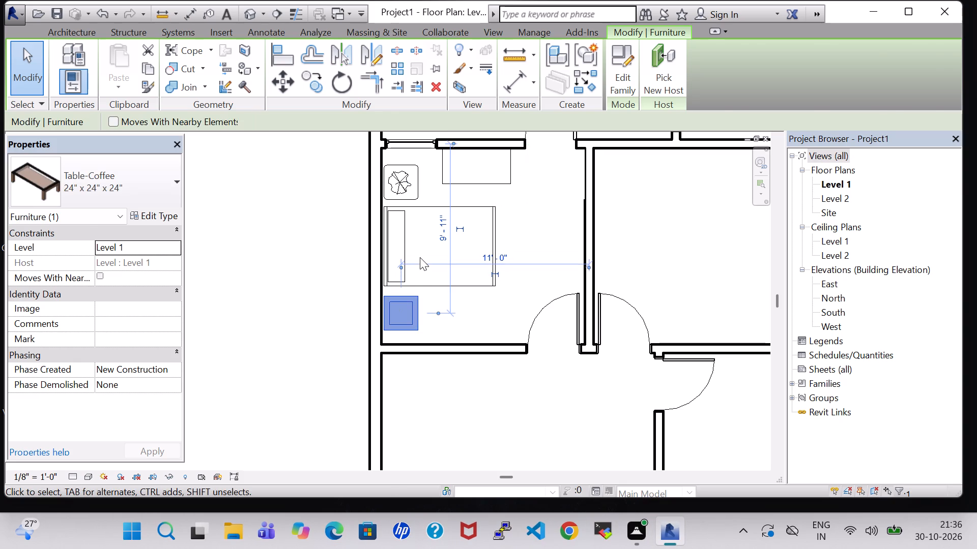
Nudge the Bed-Shaker Double south to 4'-0" from the north cross wall.
left_click(420, 257)
left_click(430, 278)
key("Down")
key("Down")
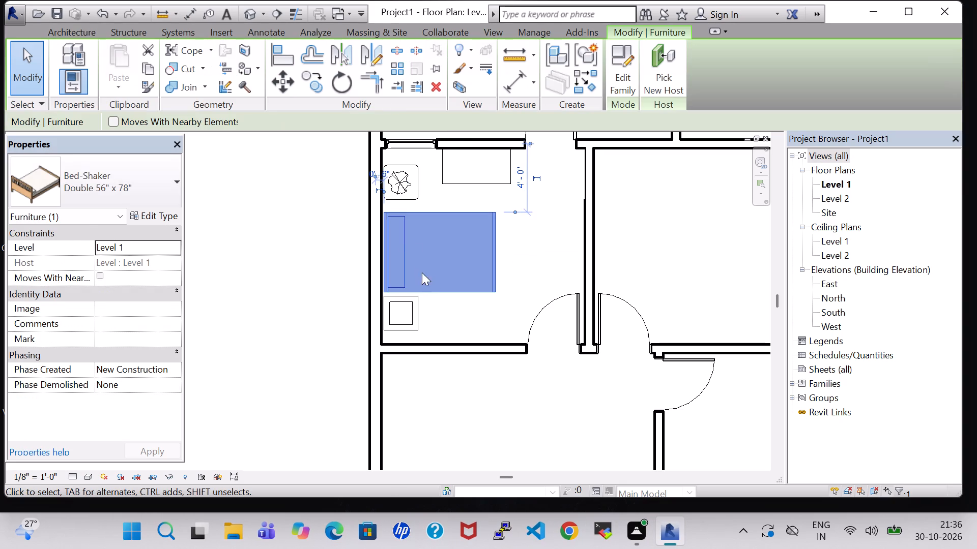
Nudge the Table-End 24" x 24" south, closer to the bed's north side.
left_click(414, 203)
key("Down")
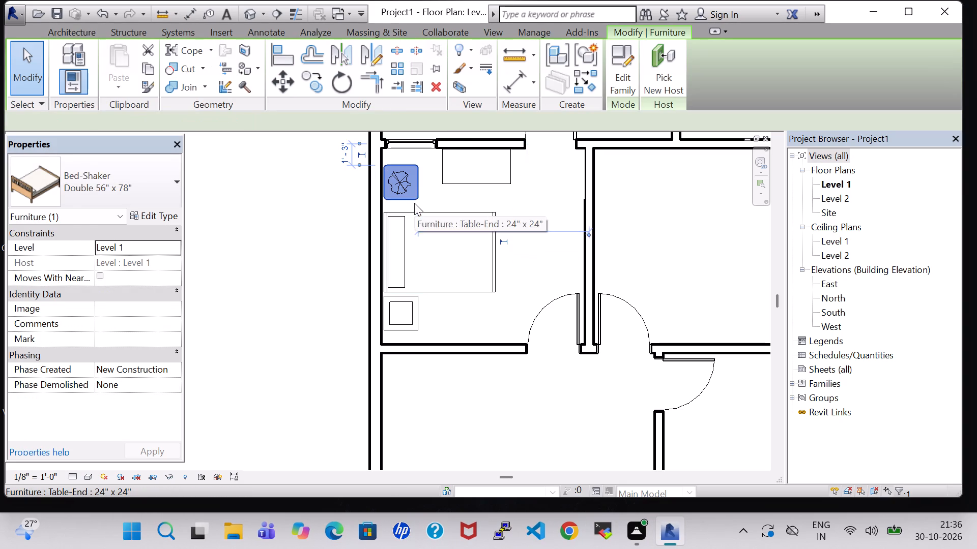
key("Down")
key("Down")
left_click(391, 158)
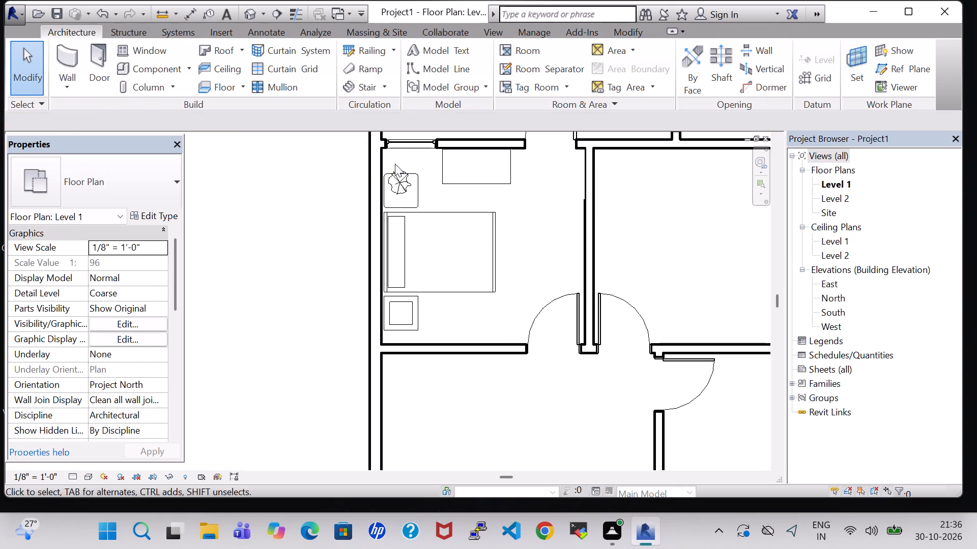
Nudge the Agave plant south onto the middle of the Table-End, to 2'-9" from the north cross wall.
left_click(398, 175)
key("Down")
key("Down")
key("Down")
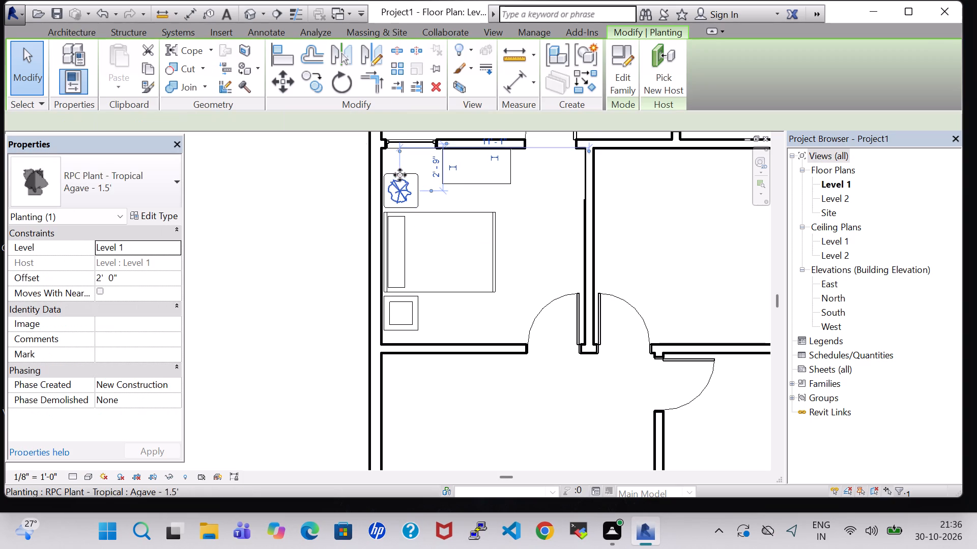
left_click(534, 203)
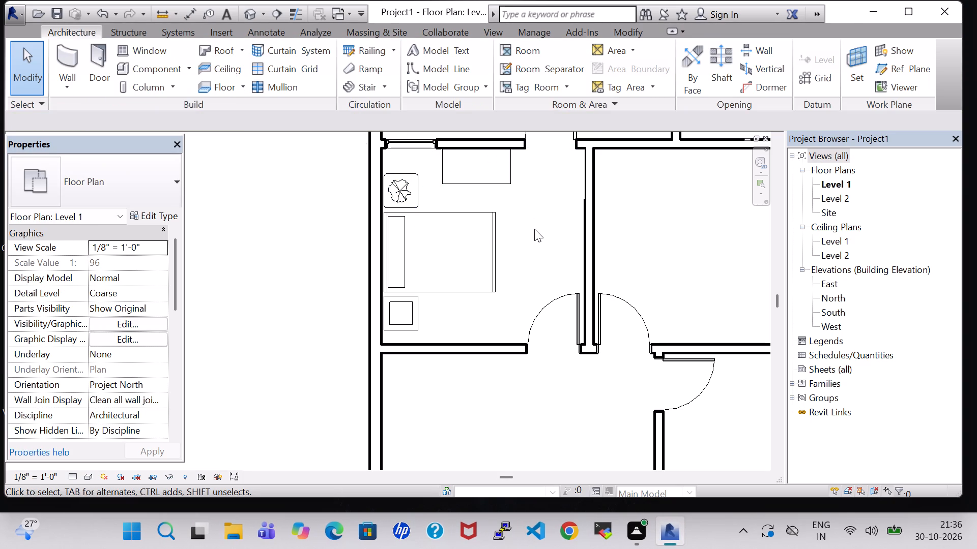
Load the Cabinet-File 2 Drawer family from the US Imperial Furniture Storage library for component placement.
left_click(165, 65)
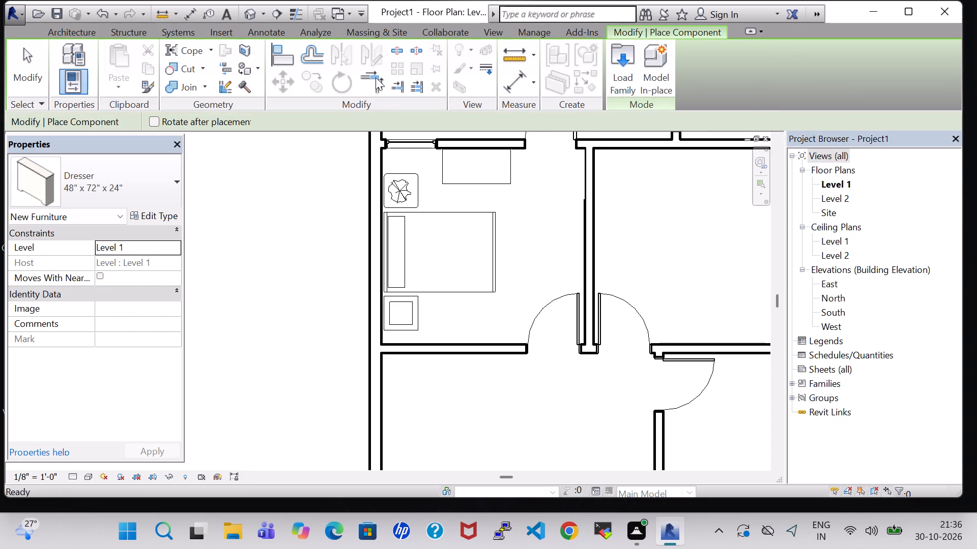
left_click(617, 76)
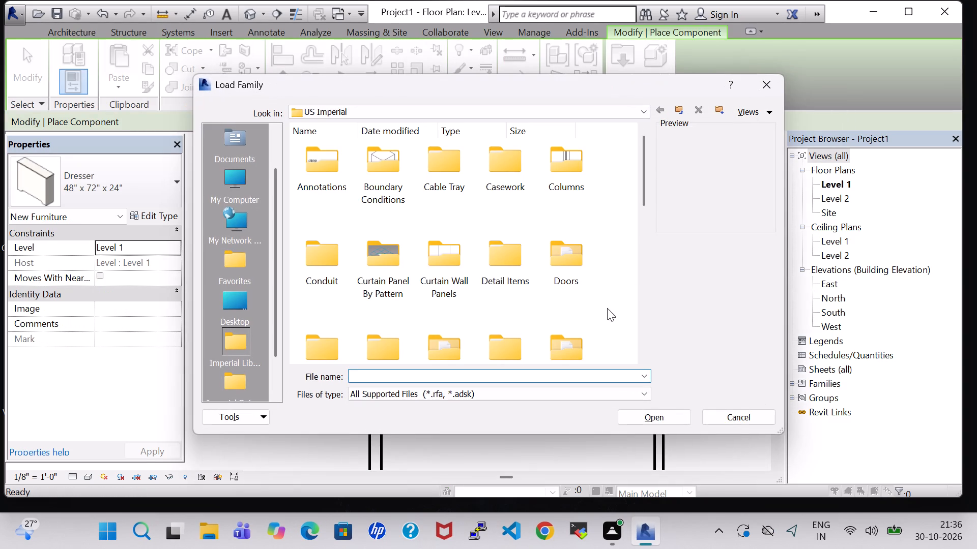
double_click(567, 339)
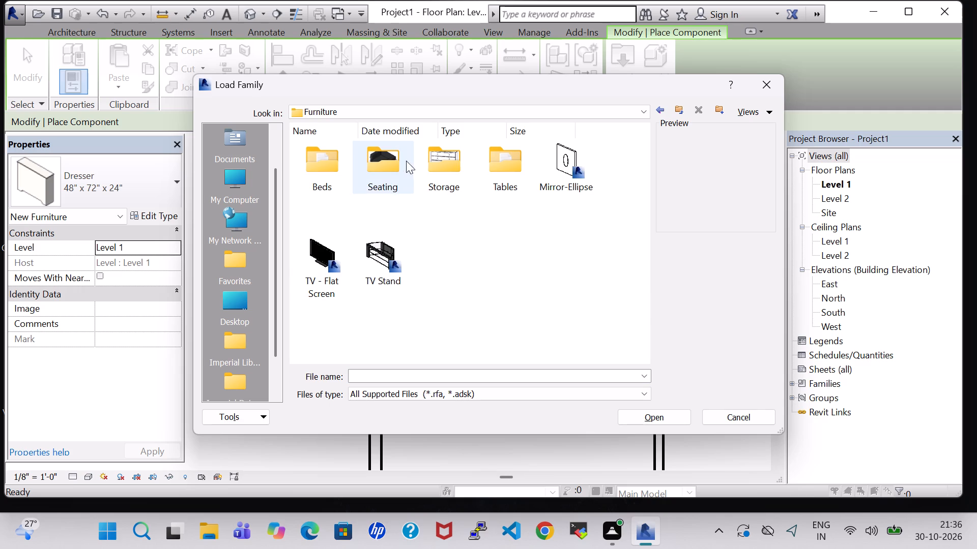
double_click(453, 179)
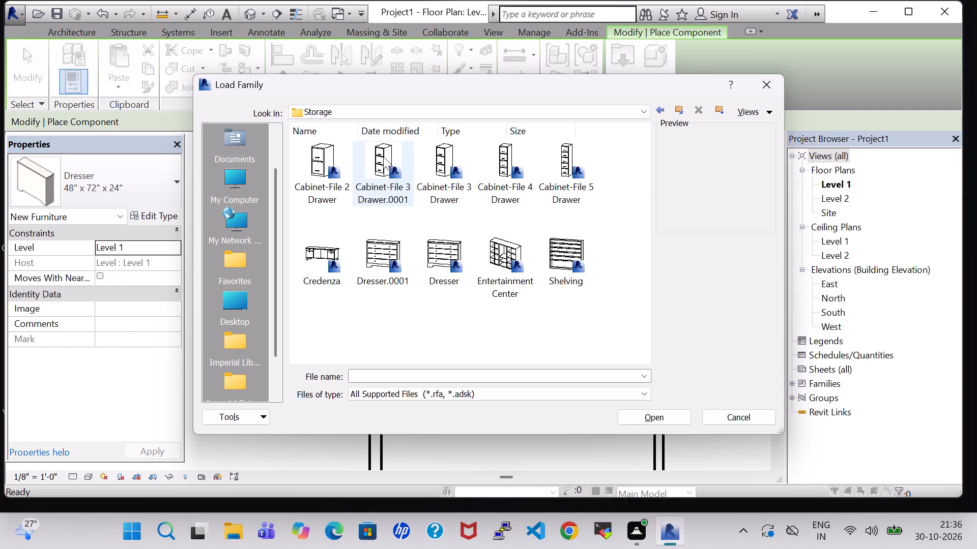
left_click(337, 151)
left_click(653, 411)
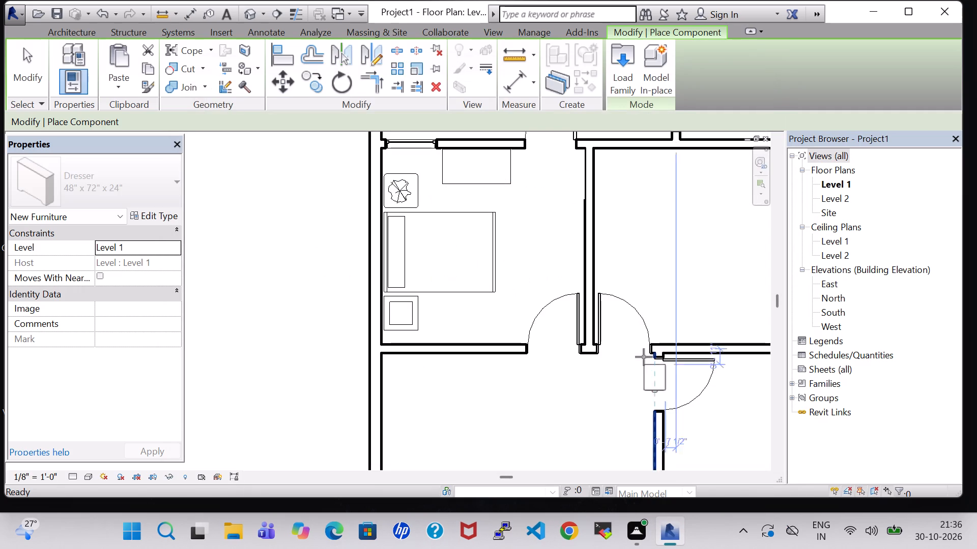
Place the Cabinet-File 2 Drawer 15" x 18" facing north against the bedroom's south cross wall, about 6'-8" from the west exterior wall.
key("space")
key("space")
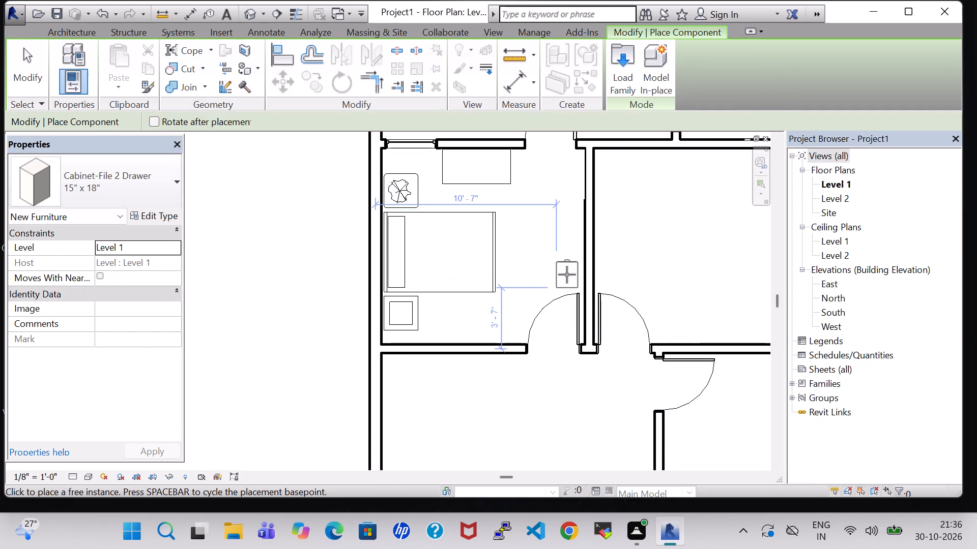
key("space")
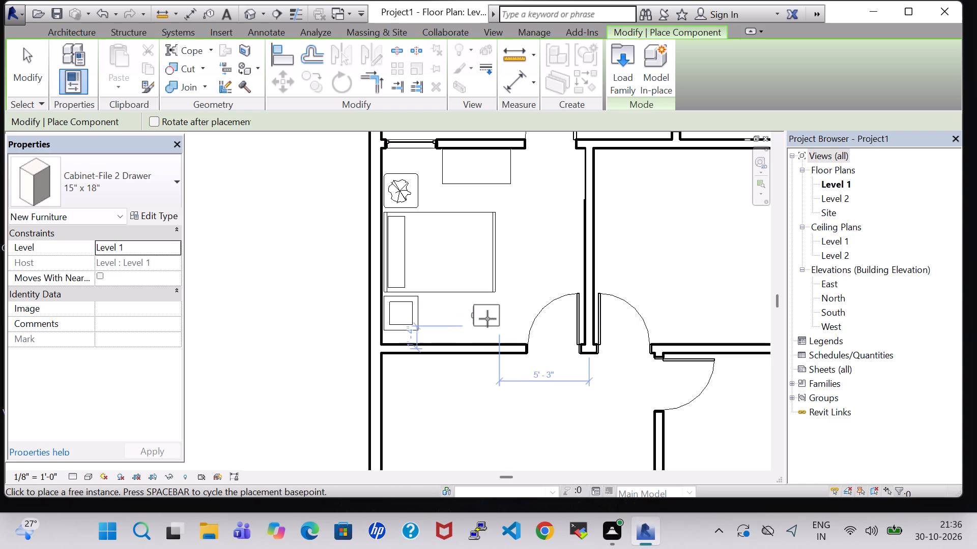
key("space")
key("space")
key("space")
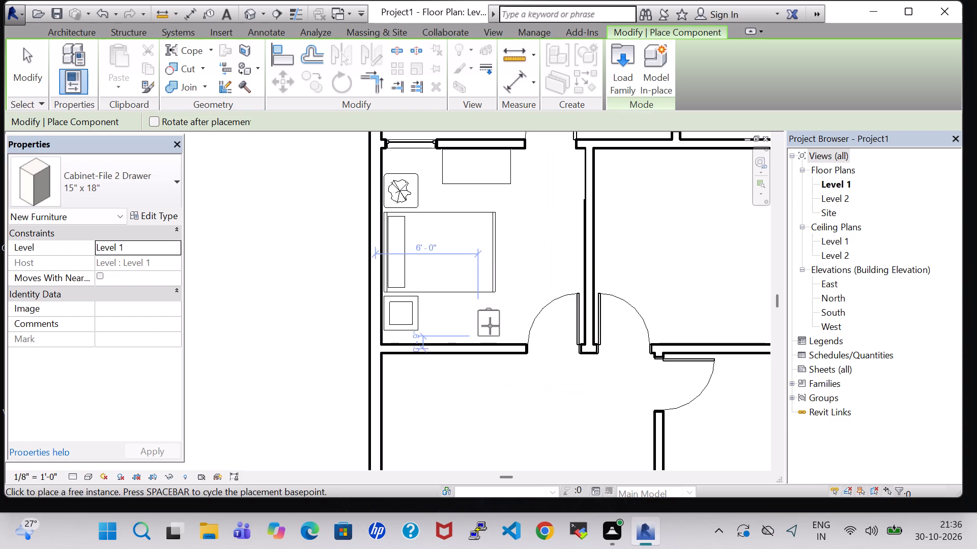
left_click(501, 330)
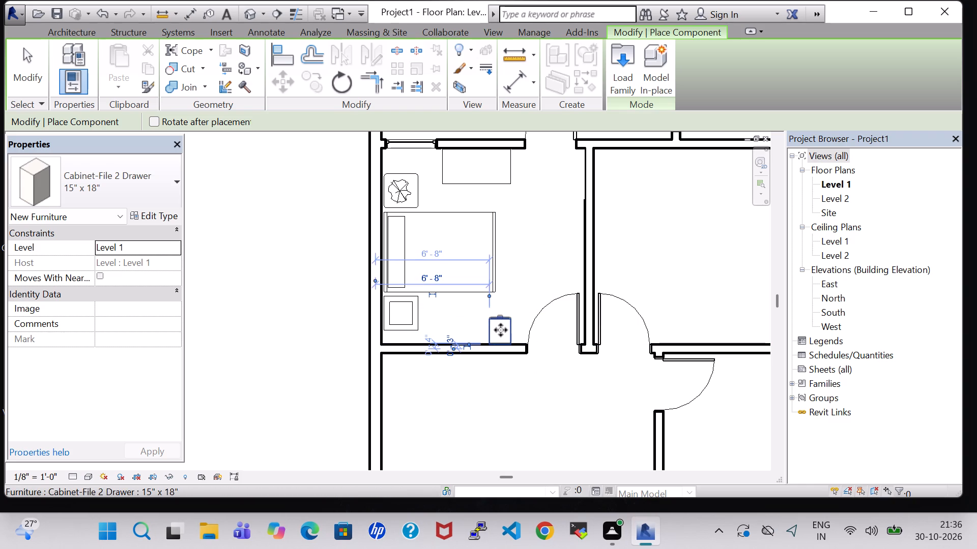
key("Escape")
key("Escape")
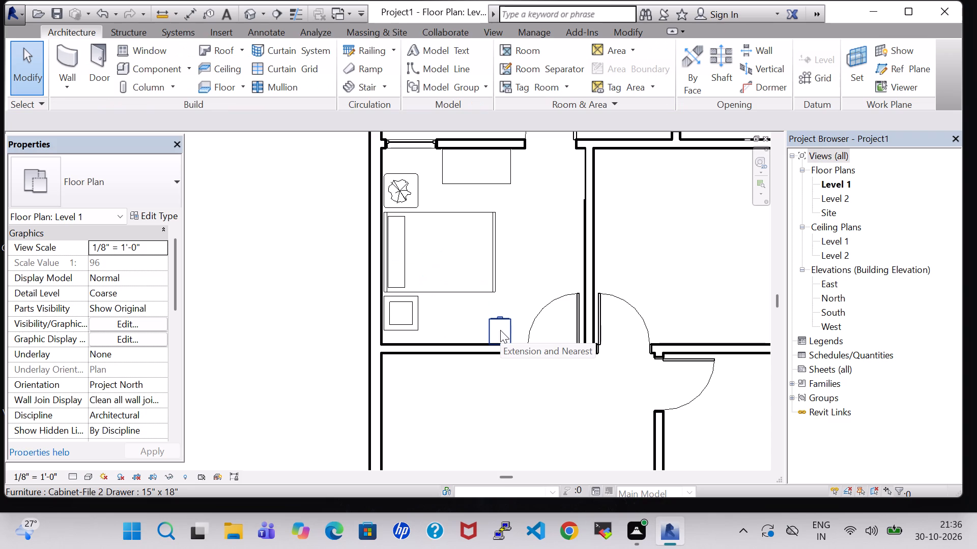
Nudge the Cabinet-File 2 Drawer east to 7'-0" from the west exterior wall.
key("Right")
left_click(500, 330)
key("Right")
key("Right")
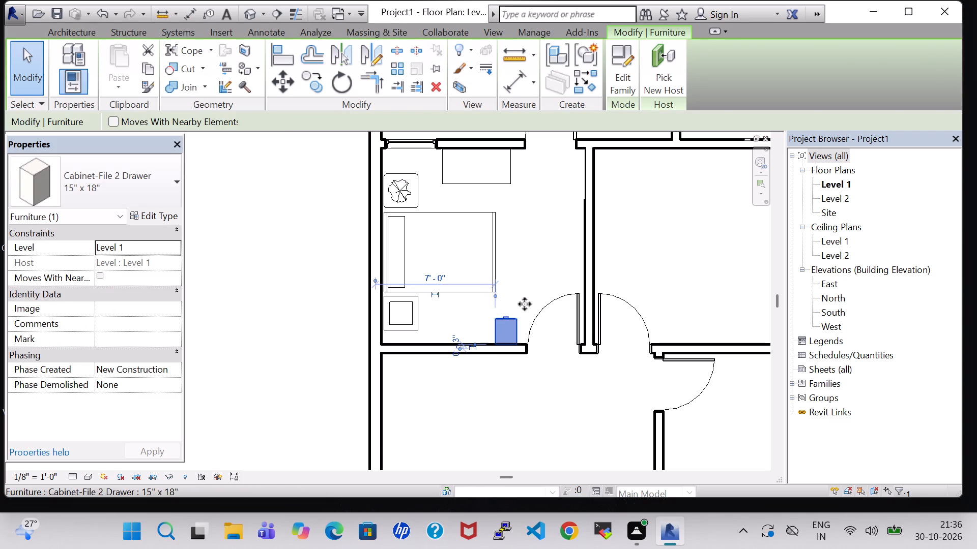
left_click(542, 276)
Load the Mirror-Ellipse family from the US Imperial Furniture library for component placement.
left_click(154, 67)
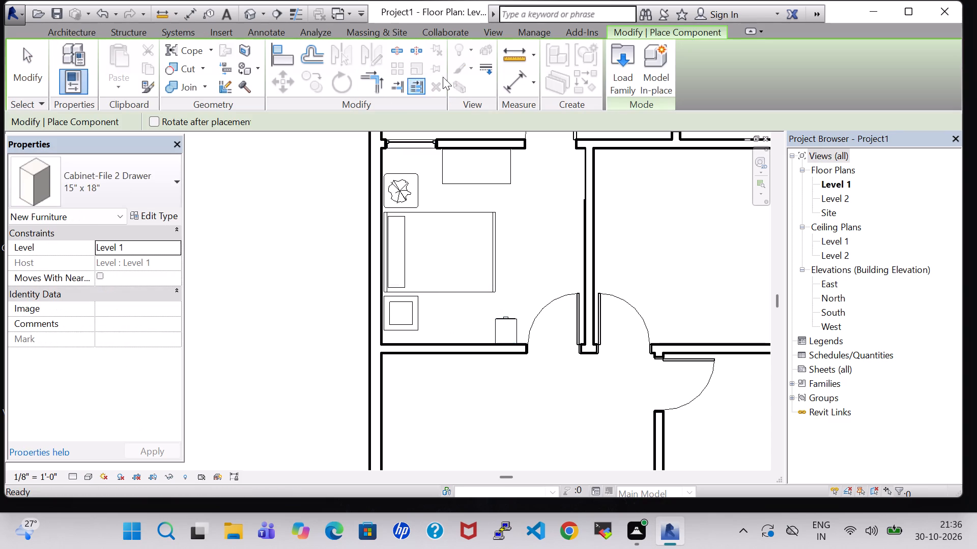
left_click(628, 63)
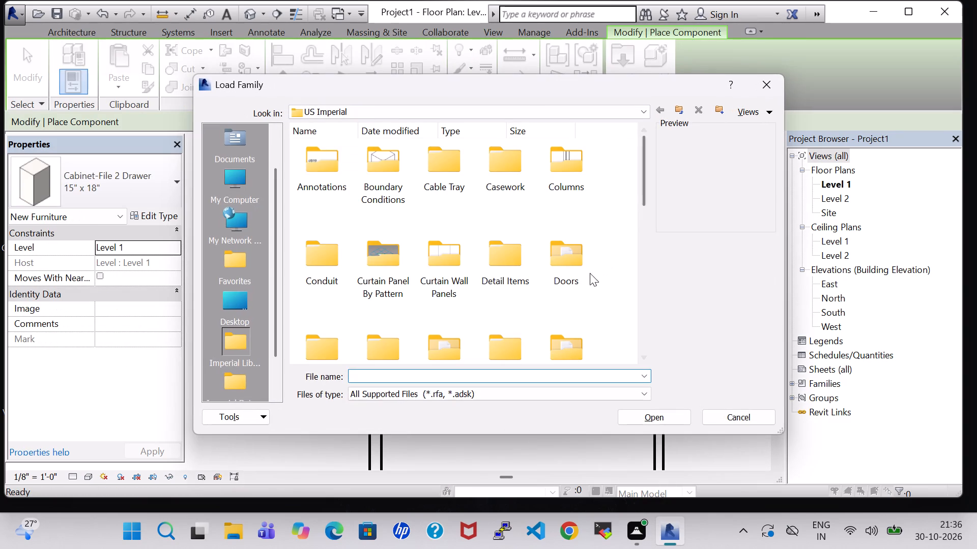
double_click(574, 344)
left_click(576, 181)
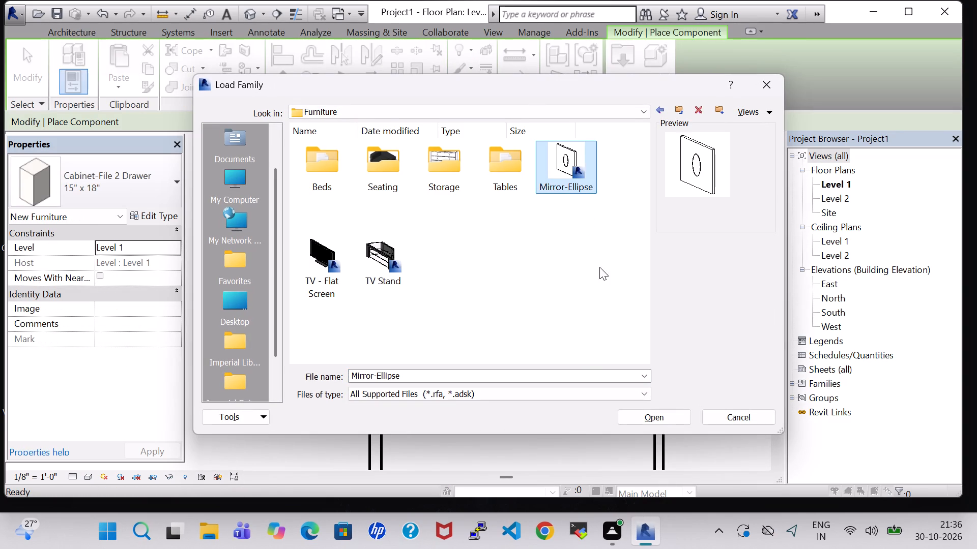
left_click(652, 414)
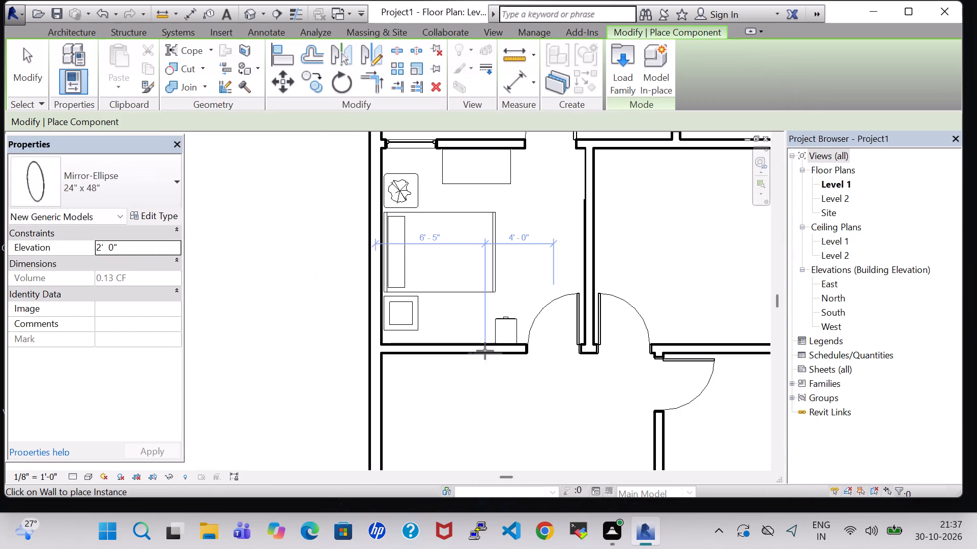
Place the Mirror-Ellipse 24" x 48" on the north face of the bedroom's south cross wall, behind the file cabinet.
scroll(485, 351, "up", 7)
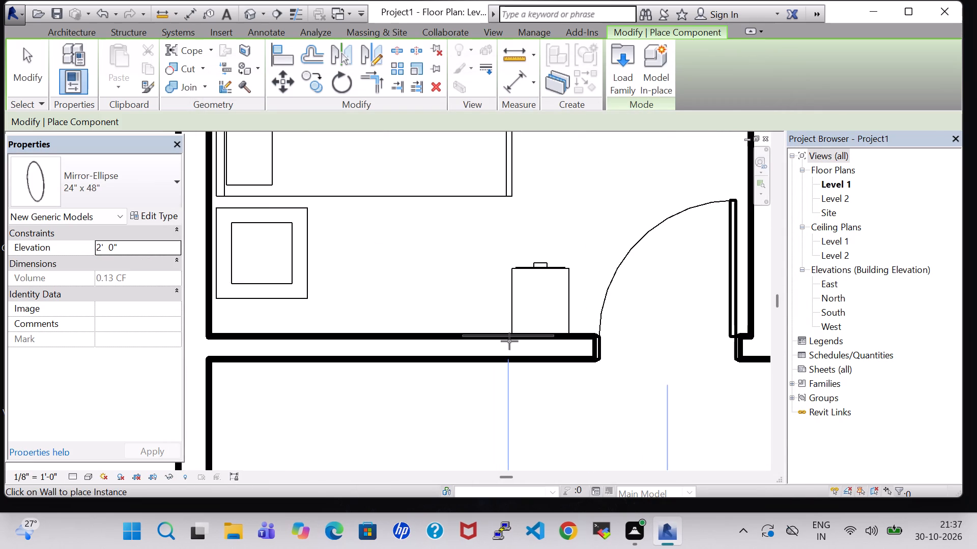
left_click(537, 341)
key("Escape")
key("Escape")
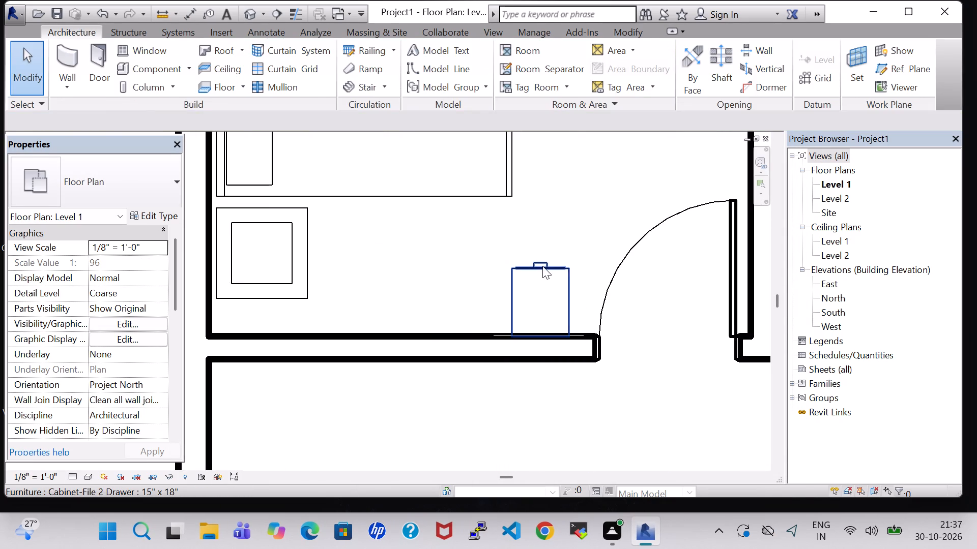
Nudge the two-drawer file cabinet two increments west along the bedroom's south cross wall.
left_click(542, 266)
key("Left")
key("Left")
left_click(564, 240)
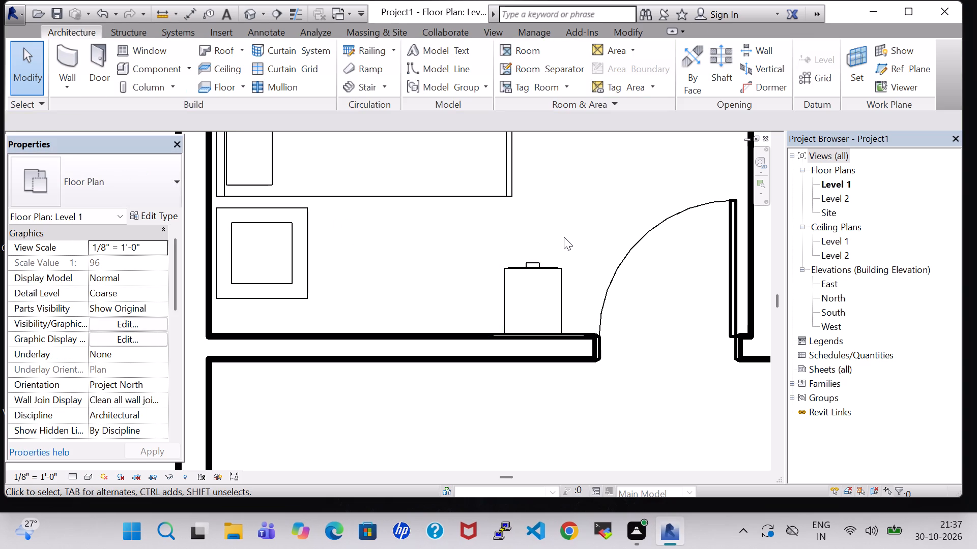
Load the TV - Flat Screen family from the US Imperial Furniture library for component placement.
scroll(564, 226, "down", 4)
middle_click_drag(562, 195, 501, 296)
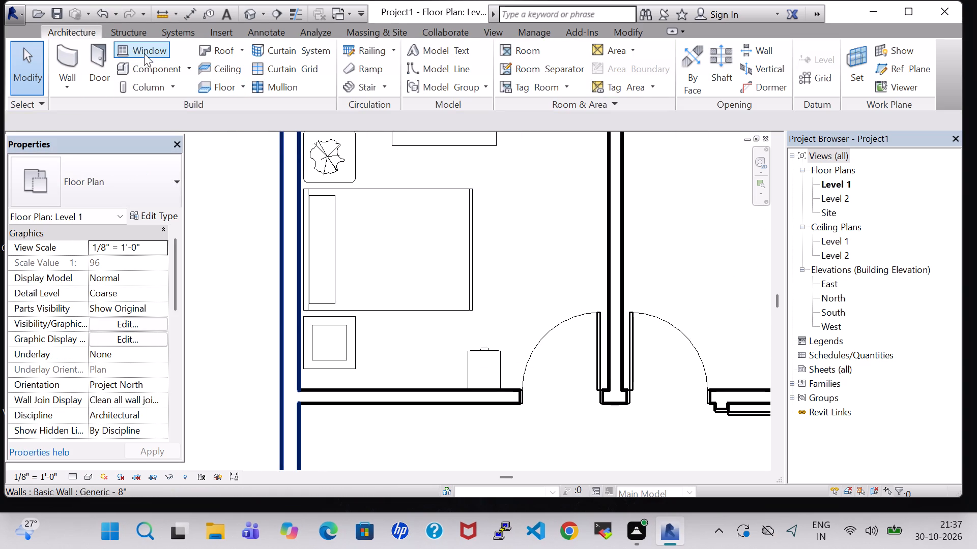
left_click(153, 74)
left_click(631, 65)
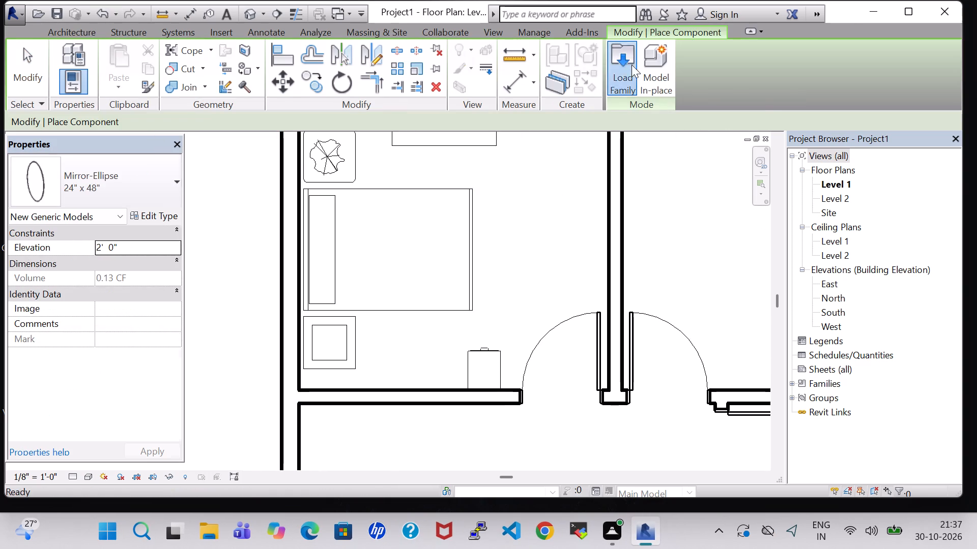
left_click(572, 328)
double_click(572, 335)
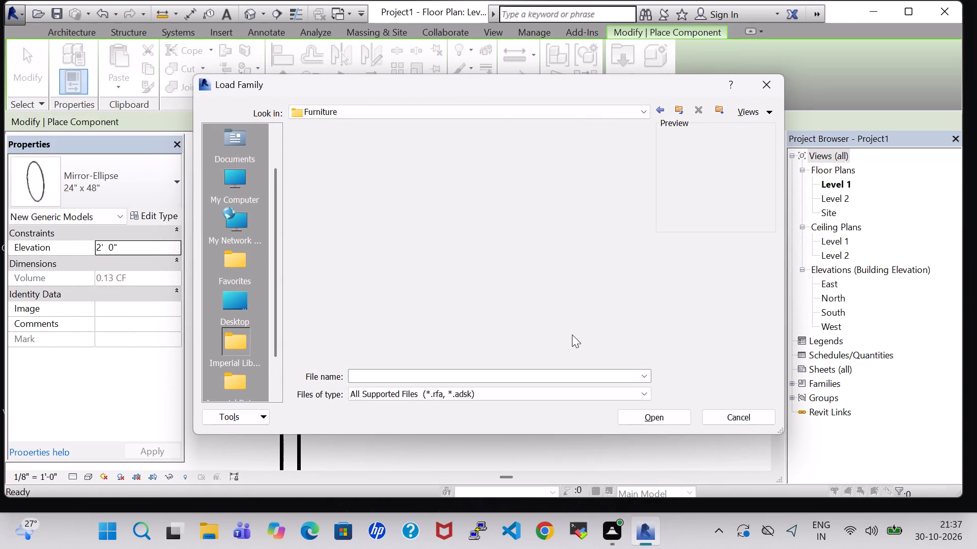
left_click(333, 261)
double_click(318, 249)
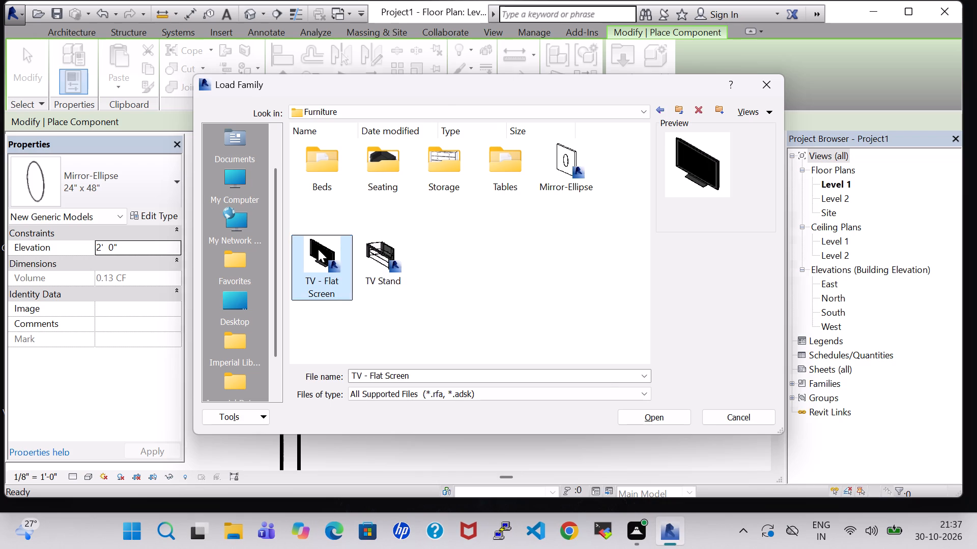
Place the 32" TV - Flat Screen facing west against the bedroom's east partition, opposite the bed, about 7' north of the south cross wall.
key("space")
key("space")
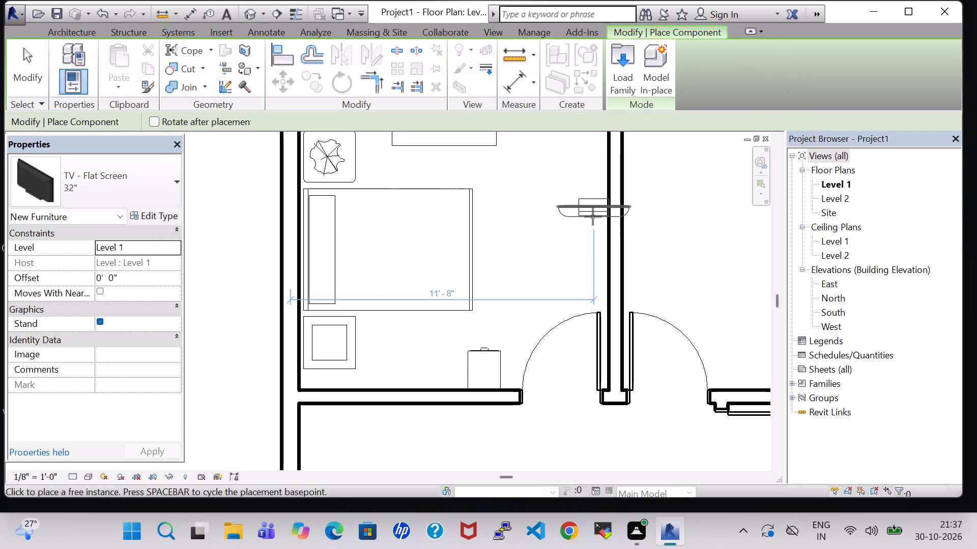
key("space")
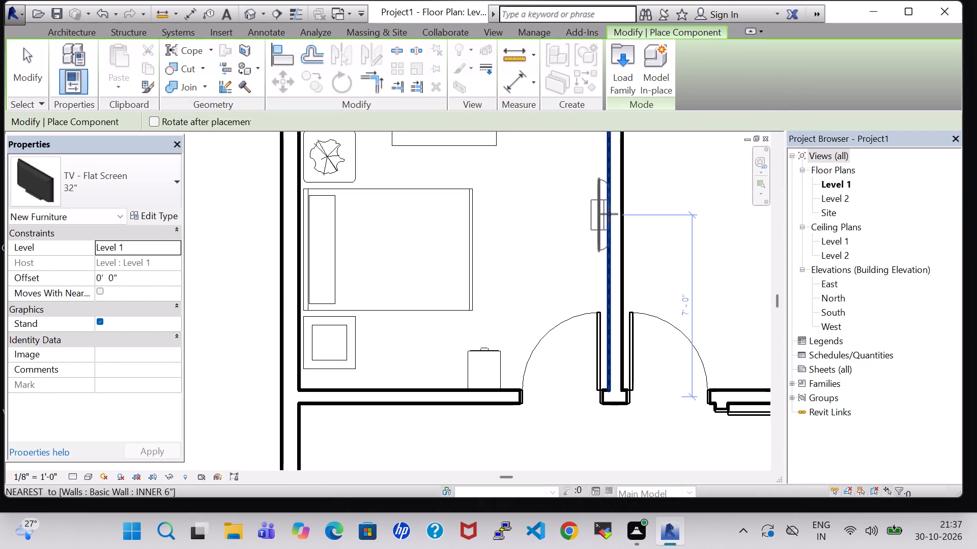
left_click(609, 211)
key("Escape")
key("Escape")
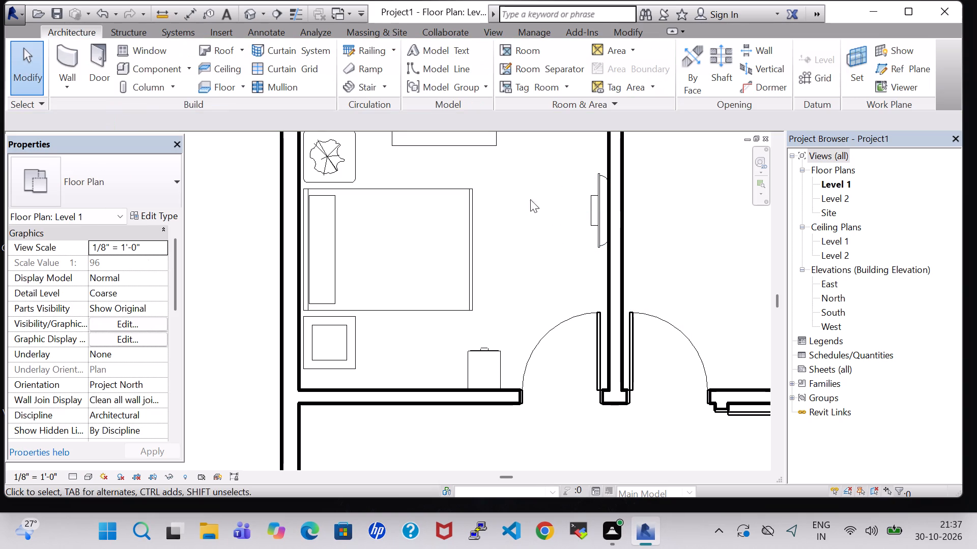
Change the bedroom's flat-screen TV to the 42" type.
left_click(596, 212)
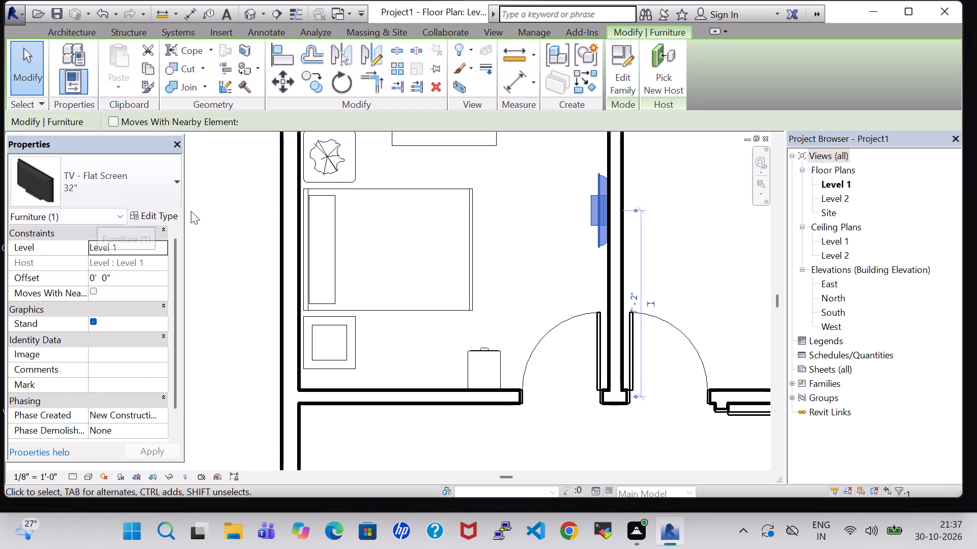
left_click(174, 212)
left_click(278, 119)
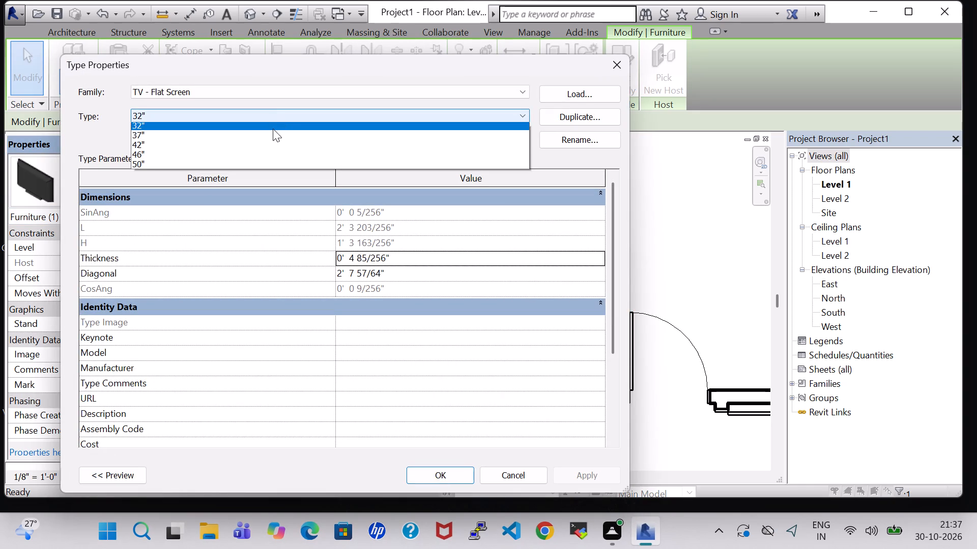
left_click(268, 145)
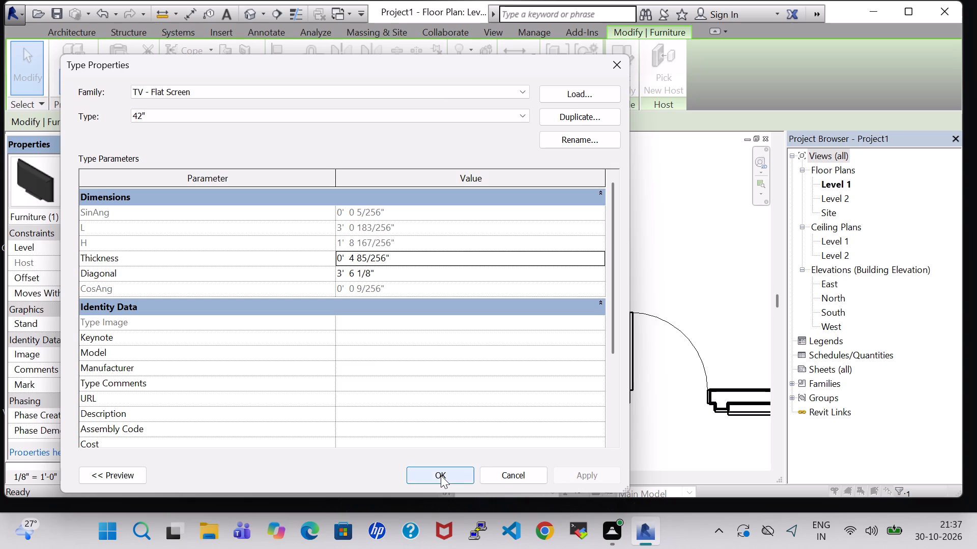
left_click(441, 475)
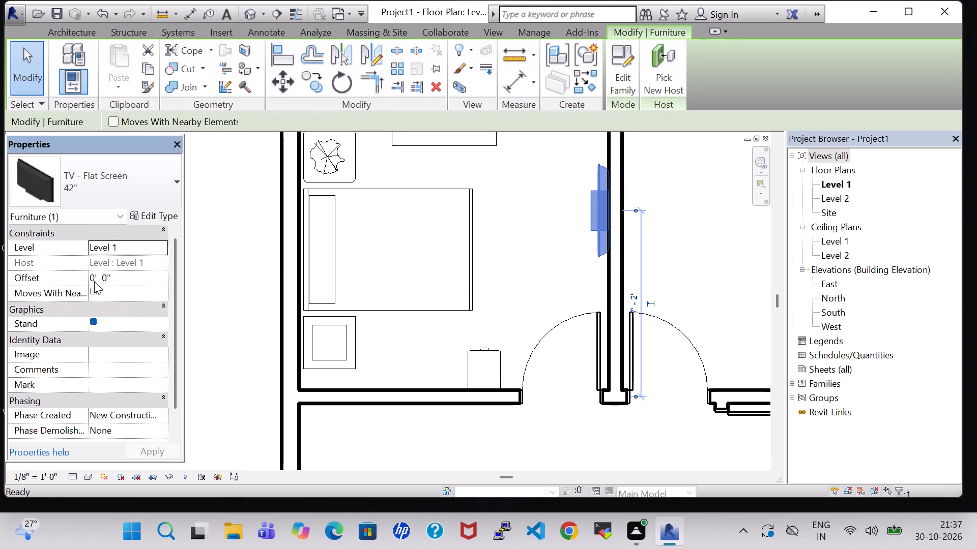
Set the flat-screen TV's offset from Level 1 to 3' 5".
double_click(94, 281)
key("BackSpace")
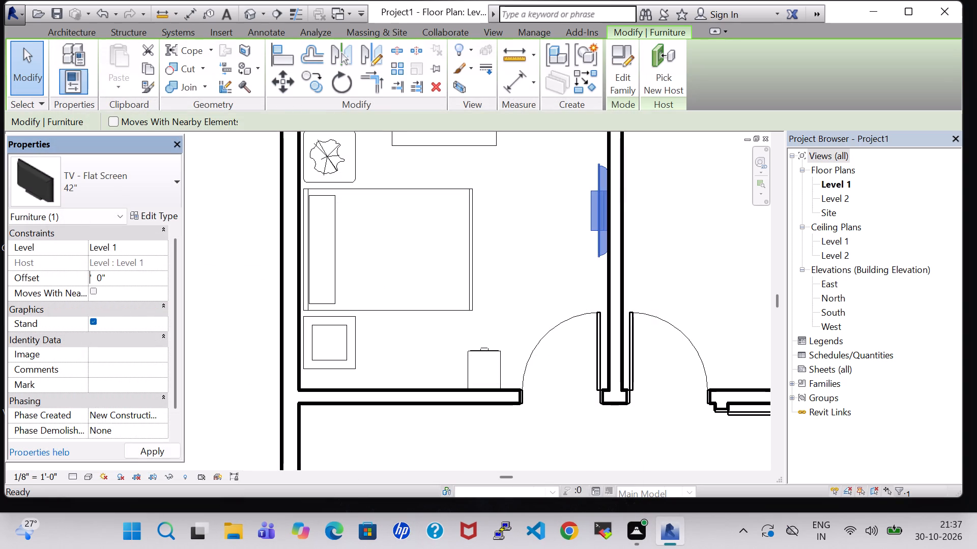
key("3")
left_click(107, 281)
key("BackSpace")
key("5")
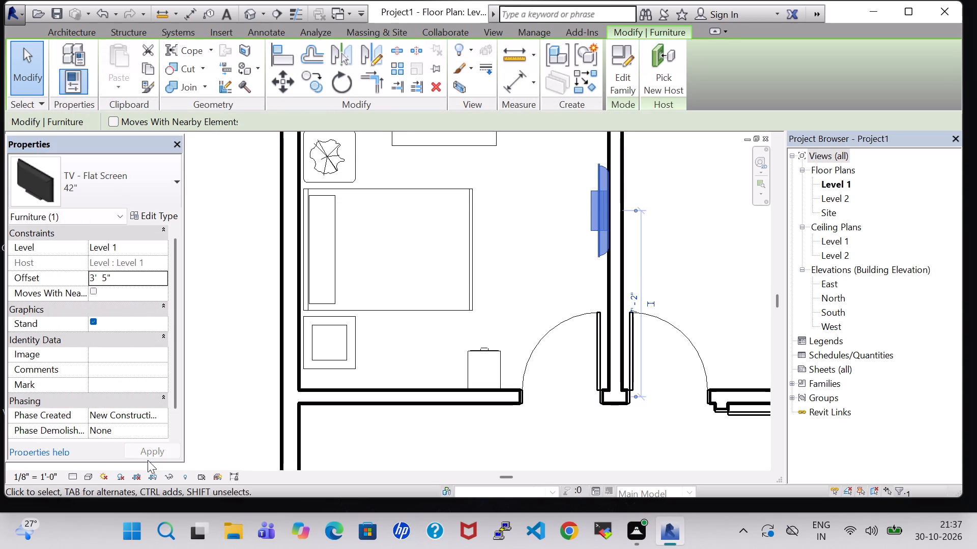
left_click(148, 454)
left_click(545, 209)
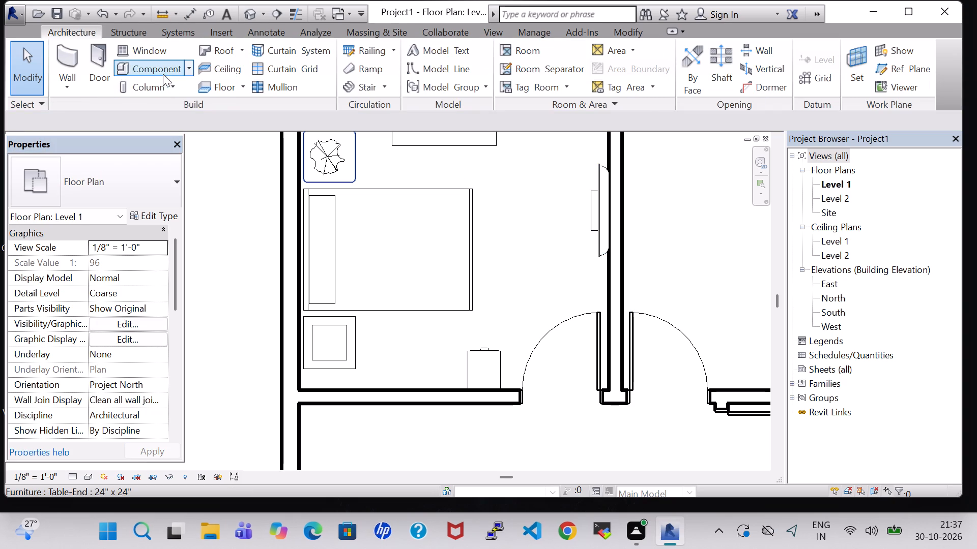
Load the Table-Rectangular family from the US Imperial Furniture Tables library for component placement.
left_click(161, 66)
left_click(618, 80)
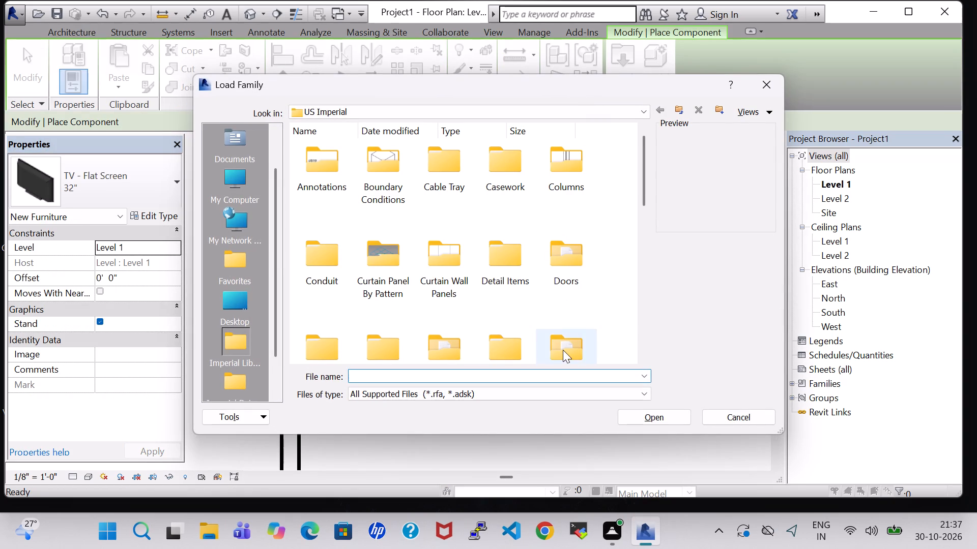
double_click(563, 350)
double_click(511, 171)
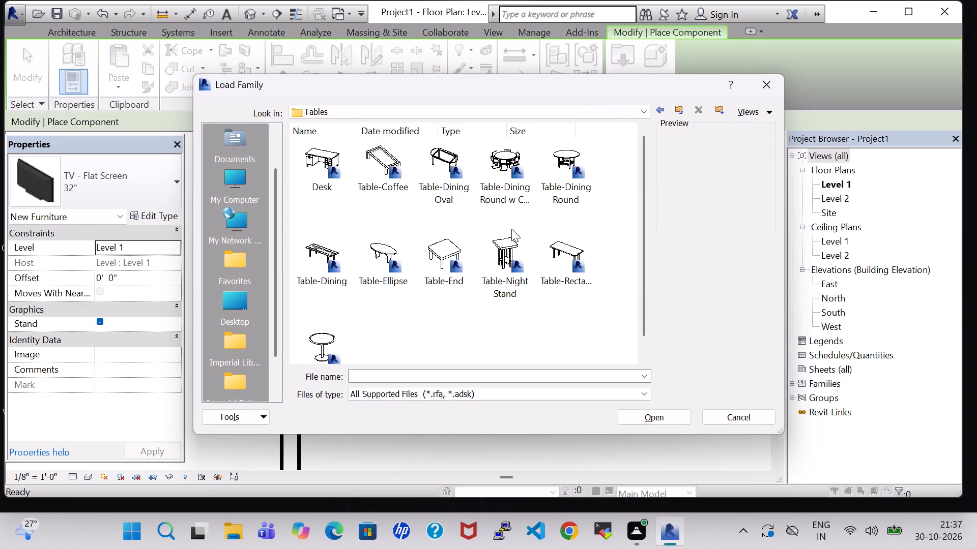
left_click(579, 260)
left_click(658, 420)
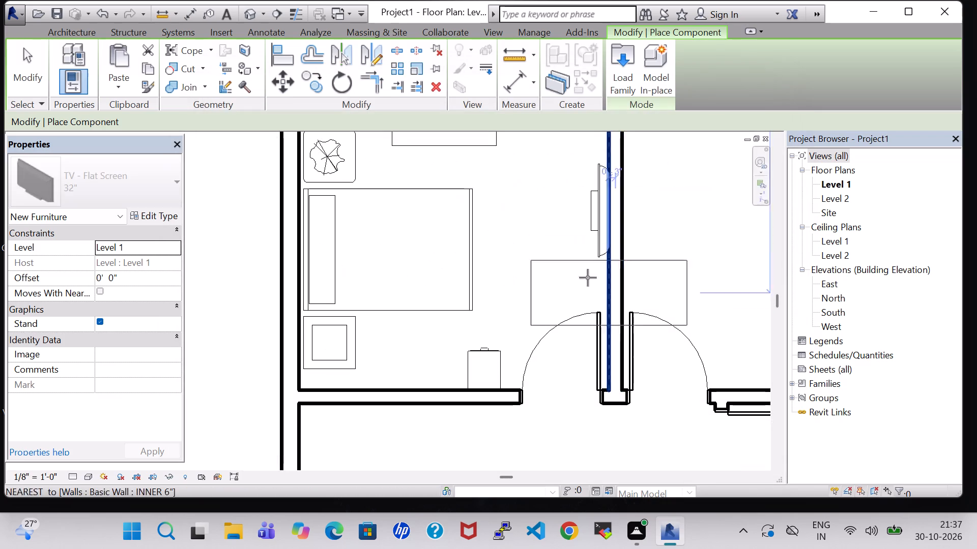
Place the Table-Rectangular 72" x 30" with its long side running north-south, beneath the TV near the bedroom's east partition.
key("space")
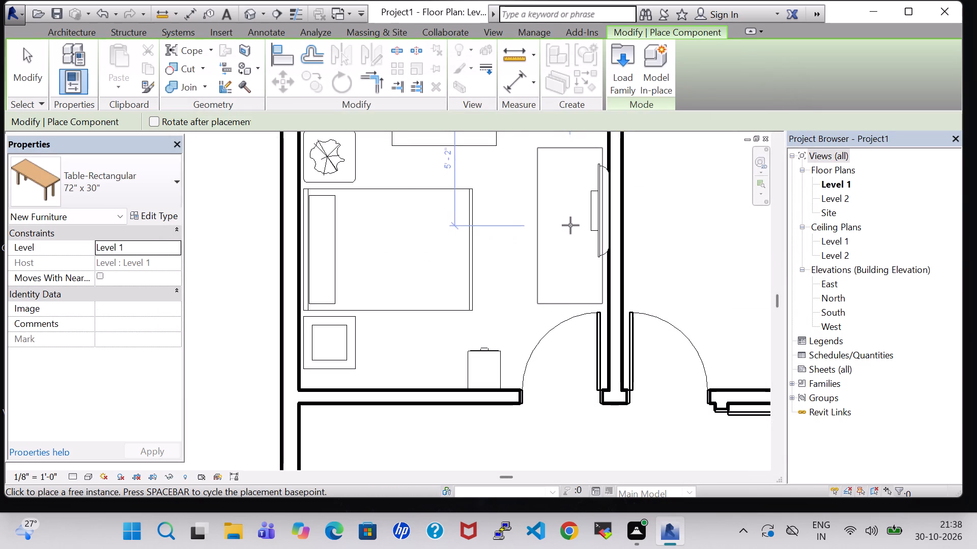
scroll(574, 220, "up", 2)
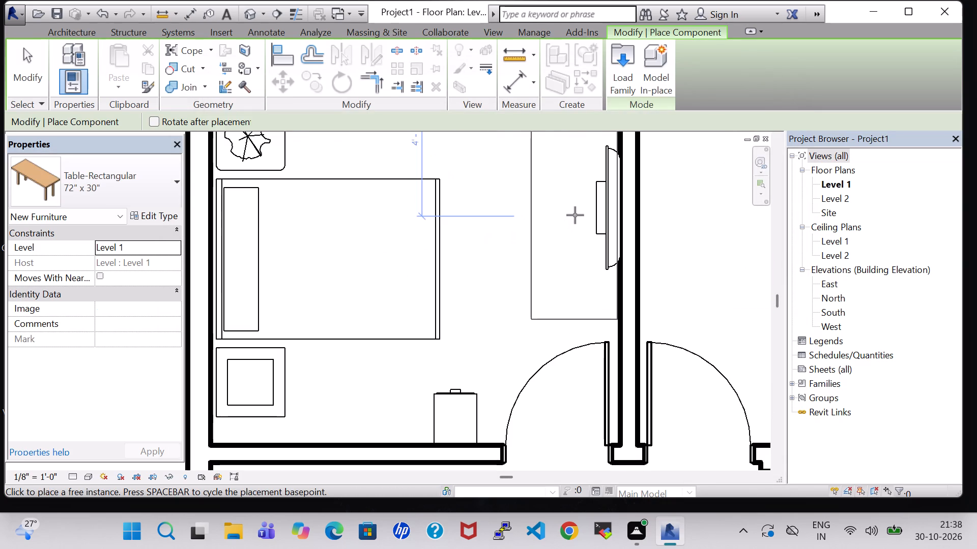
left_click(562, 214)
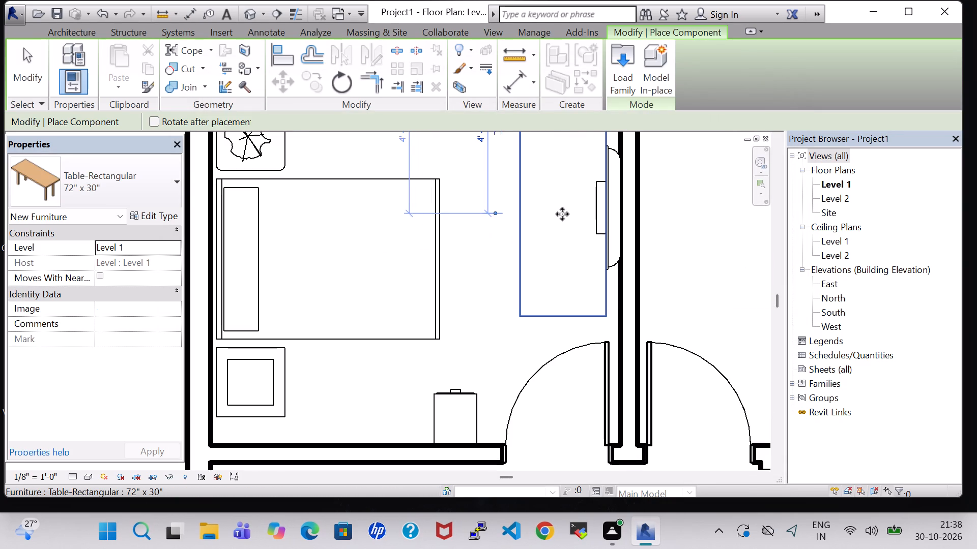
key("Escape")
key("Escape")
Set the rectangular table type's length to 4' 0" and its height to 2' 2".
left_click(524, 210)
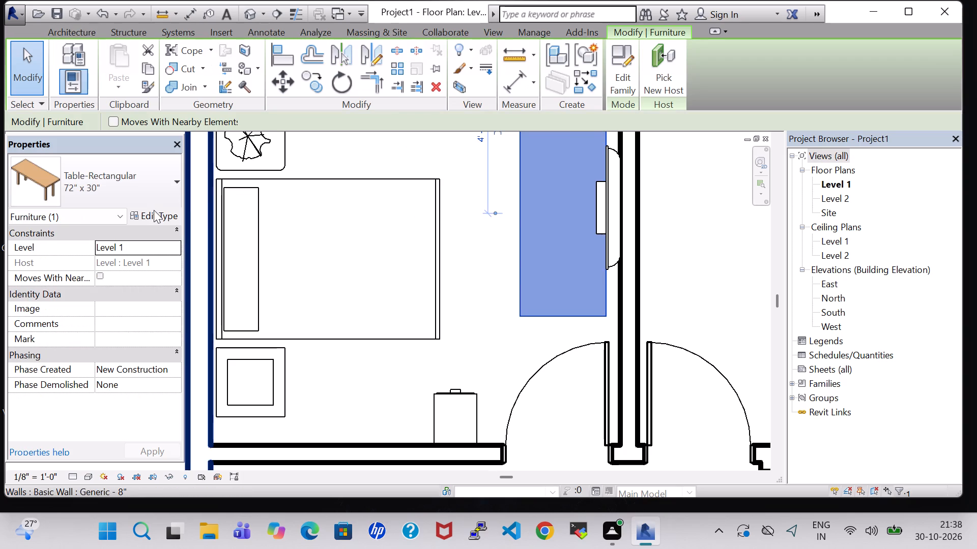
left_click(154, 210)
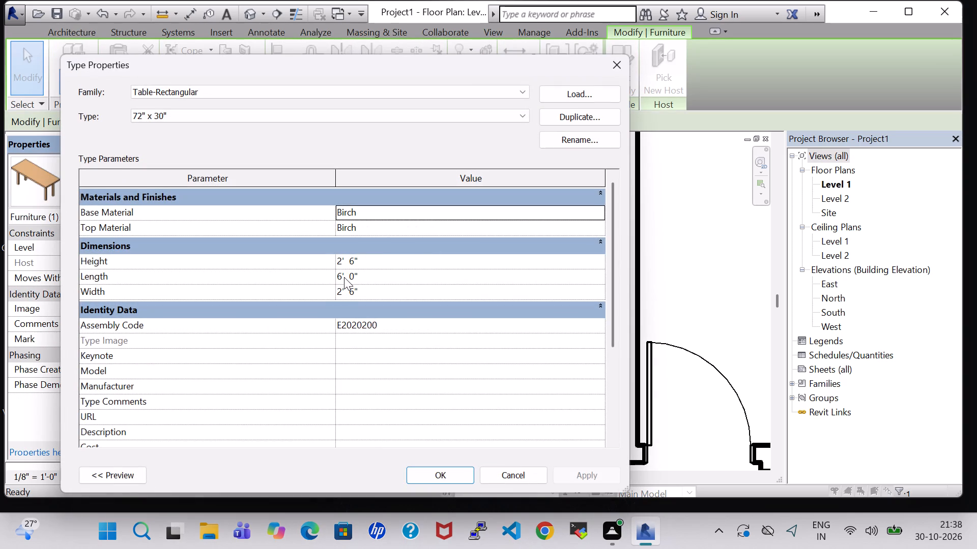
left_click(344, 277)
key("Left")
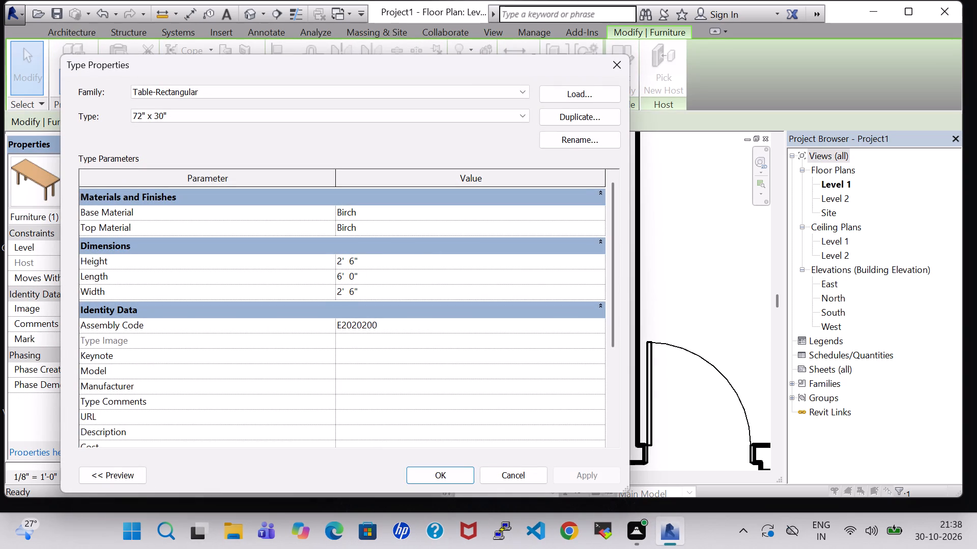
key("BackSpace")
key("4")
left_click(355, 260)
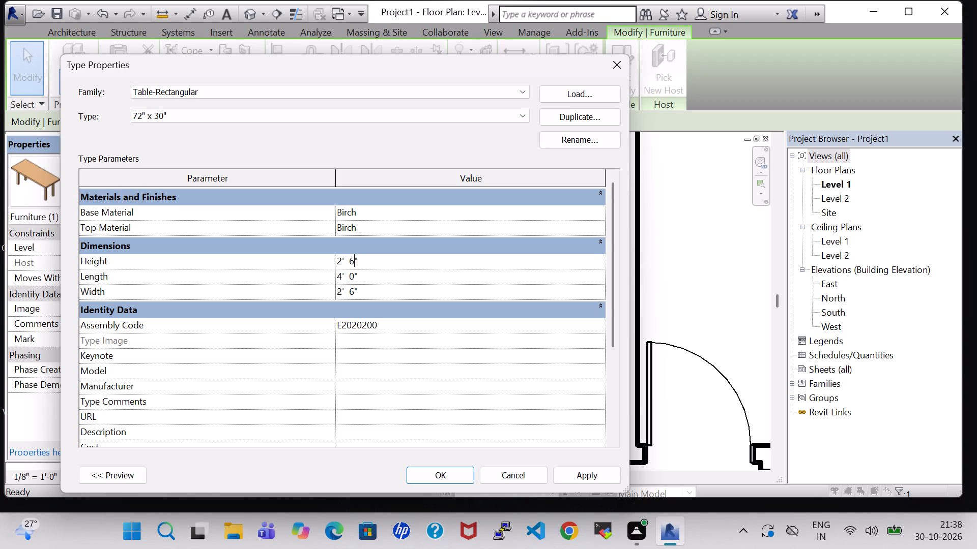
key("BackSpace")
key("2")
left_click(452, 471)
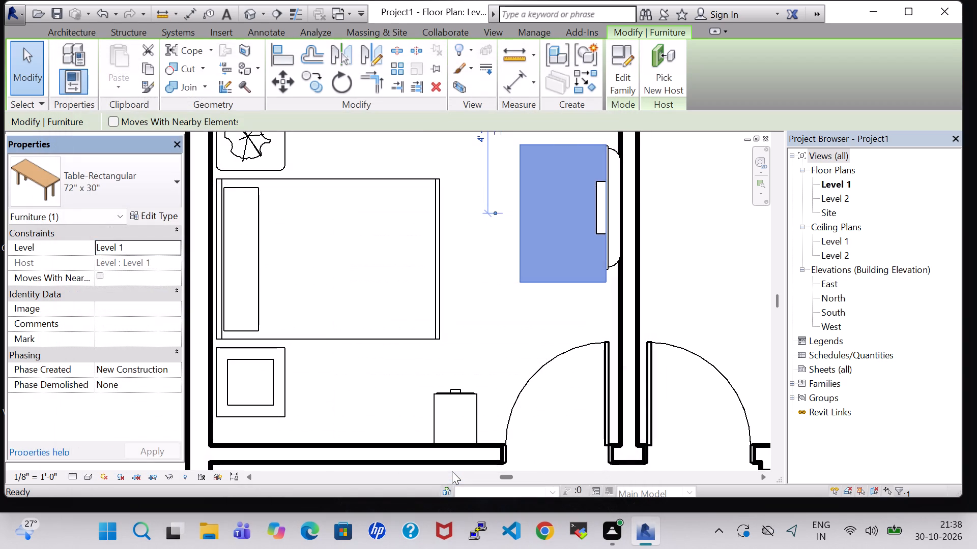
Nudge the rectangular table east until it meets the bedroom's east partition, and two increments north.
key("Right")
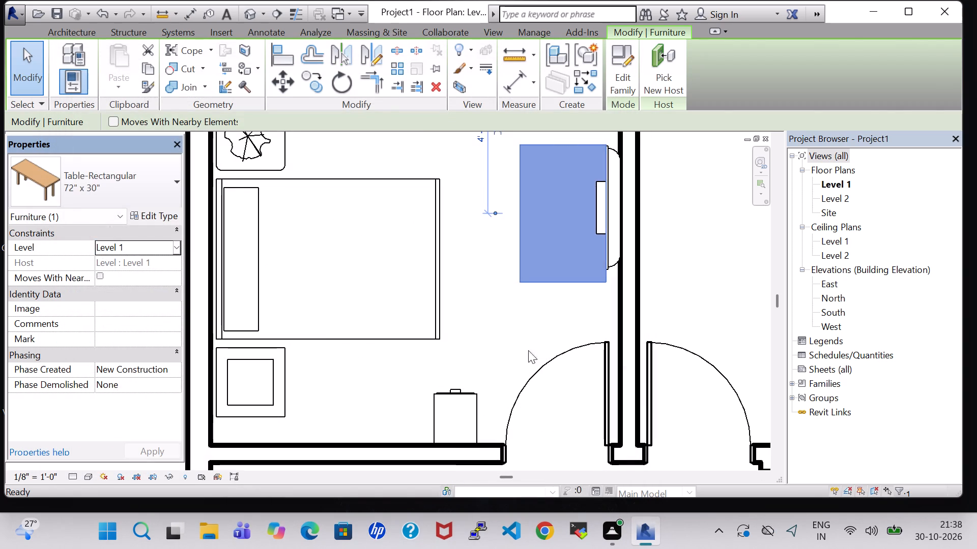
left_click(546, 320)
key("Right")
left_click(550, 280)
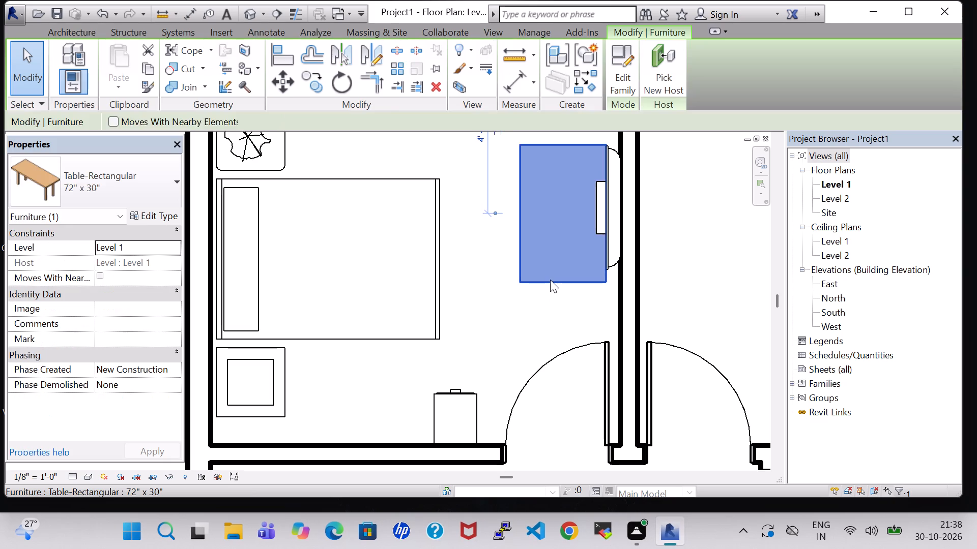
key("Right")
key("Right")
key("Right")
key("Right")
key("Right")
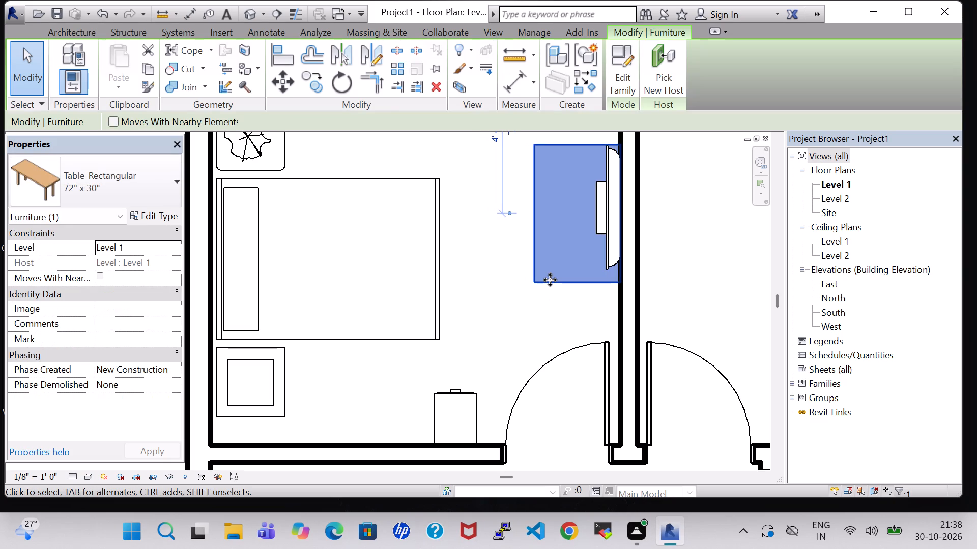
key("Up")
key("Up")
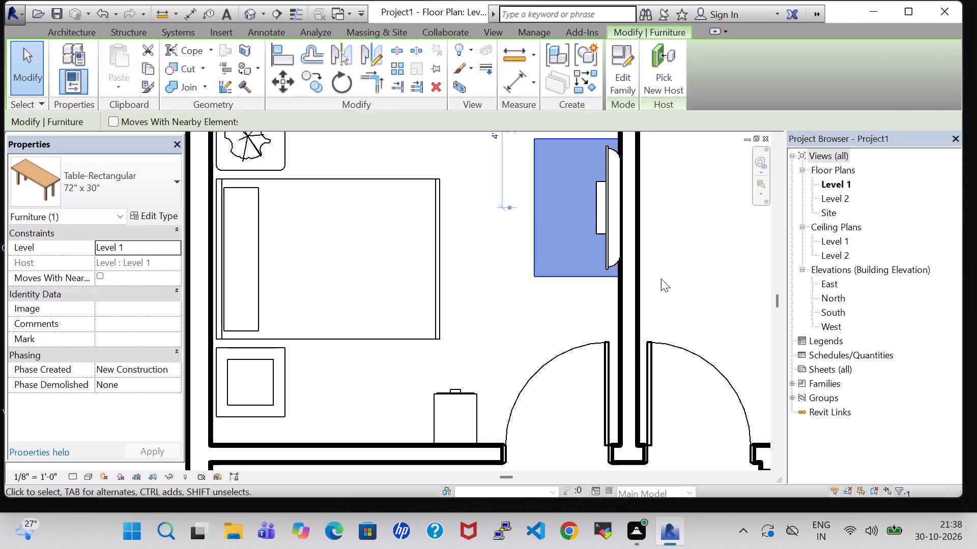
Place two more RPC Plant - Tropical Agave - 1.5' plants at the rectangular table's northwest and southwest corners, matching the existing bedside plant.
left_click(676, 279)
left_click(249, 149)
right_click(249, 149)
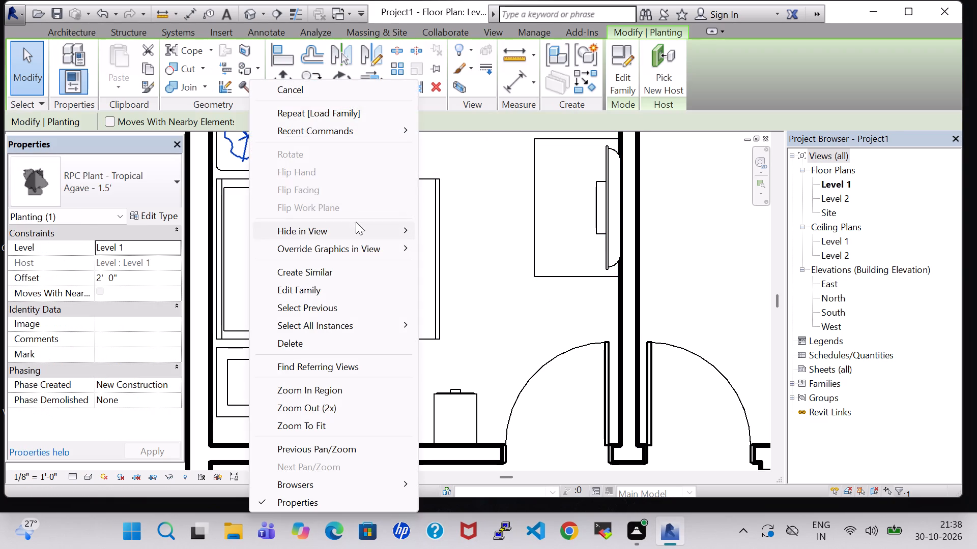
left_click(358, 269)
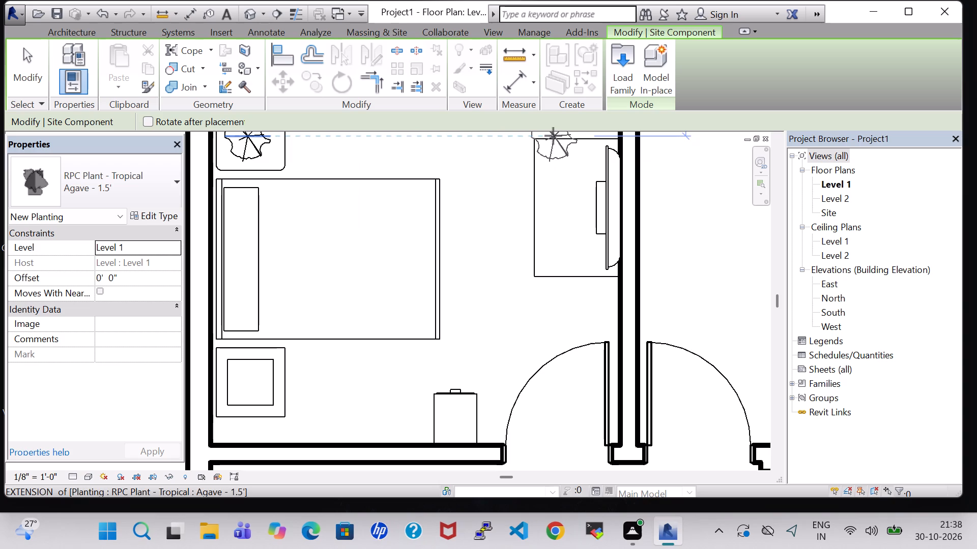
left_click(553, 136)
left_click(555, 285)
key("Escape")
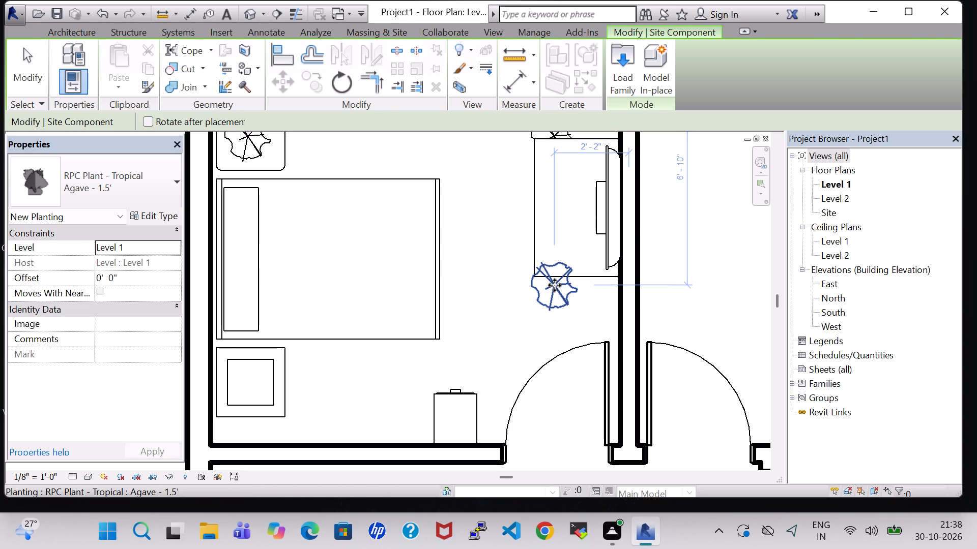
key("Escape")
Set the offset of the Agave plant at the table's southwest corner to 2' 2".
left_click(560, 305)
left_click(510, 302)
left_click(553, 302)
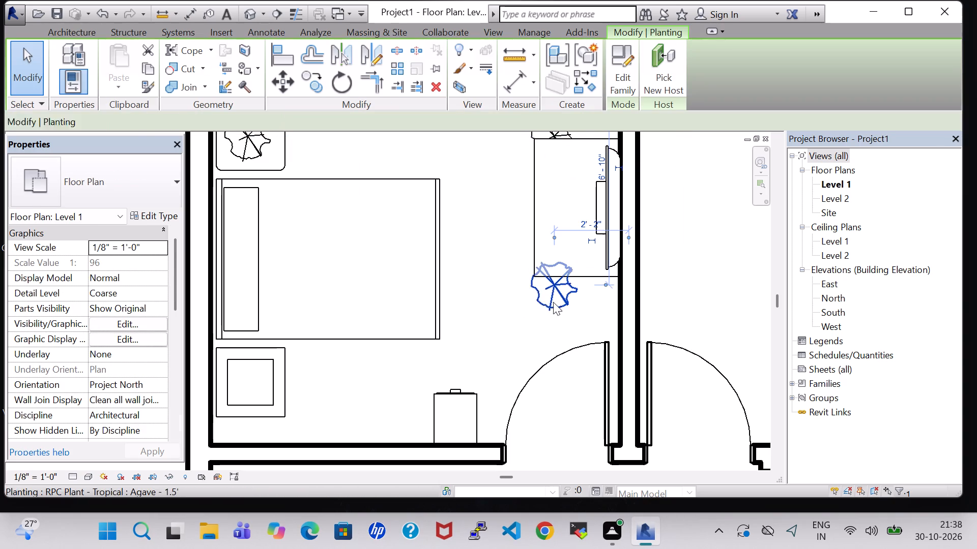
double_click(101, 280)
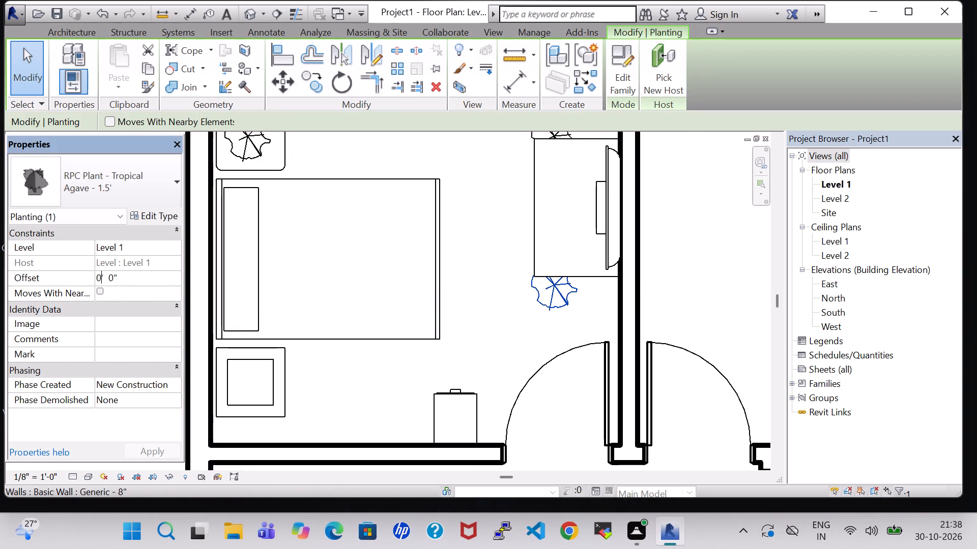
key("BackSpace")
key("2")
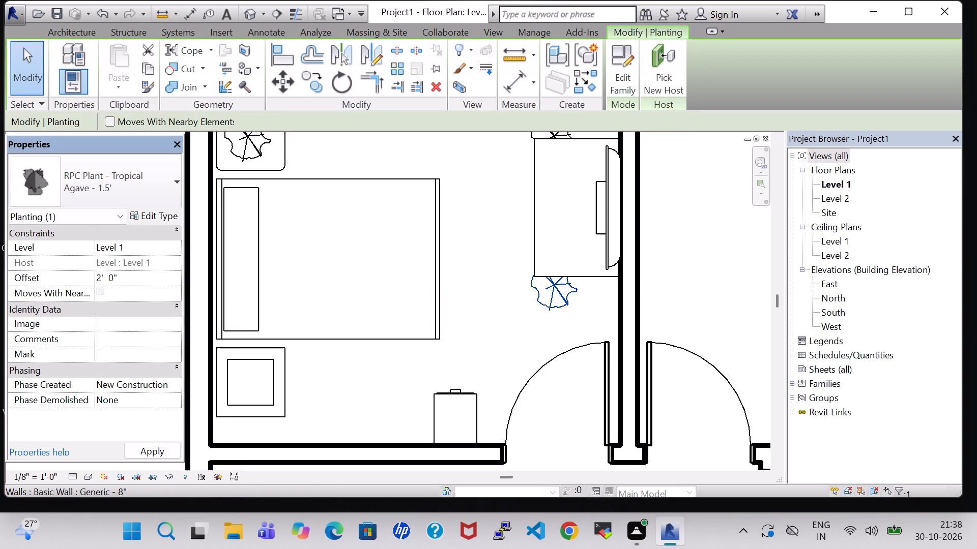
key("Right")
key("Right")
key("Right")
key("Right")
key("BackSpace")
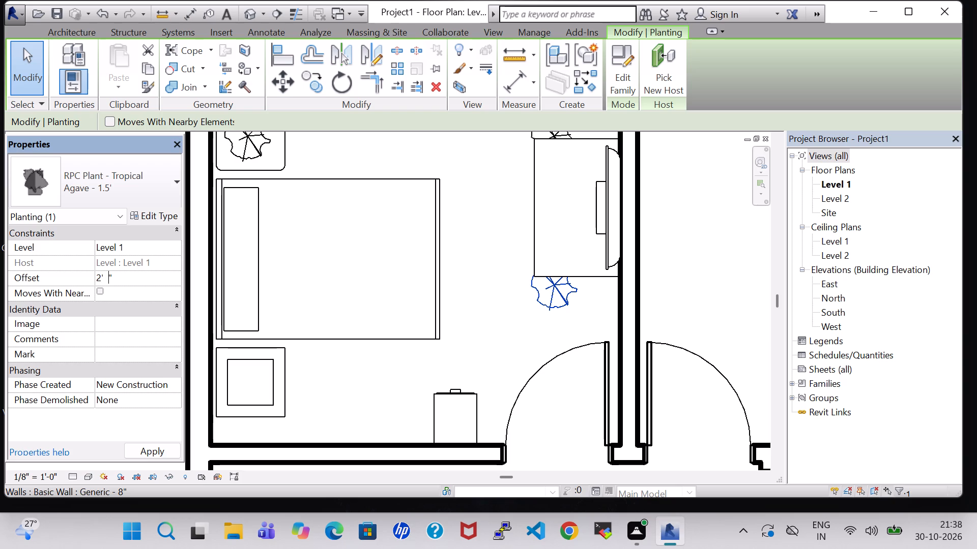
key("2")
left_click(162, 451)
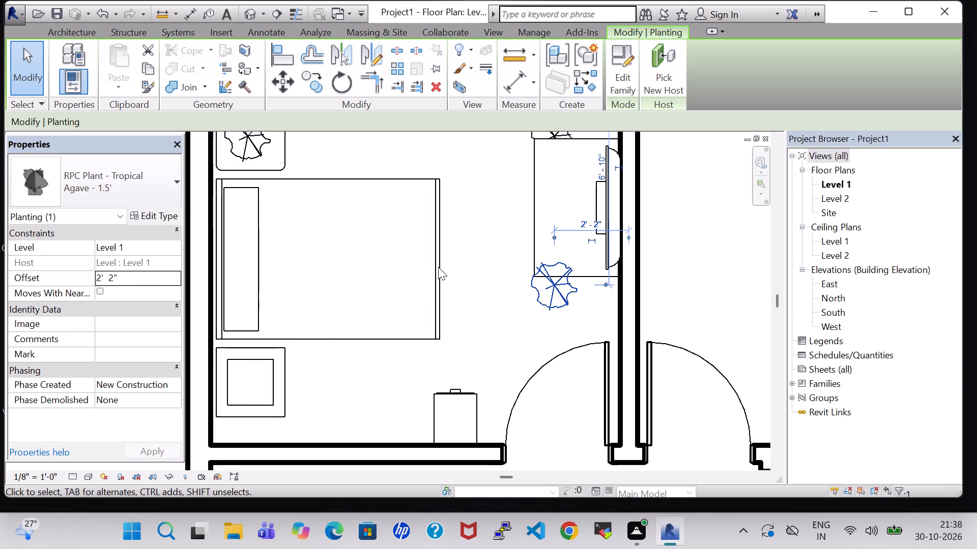
left_click(502, 162)
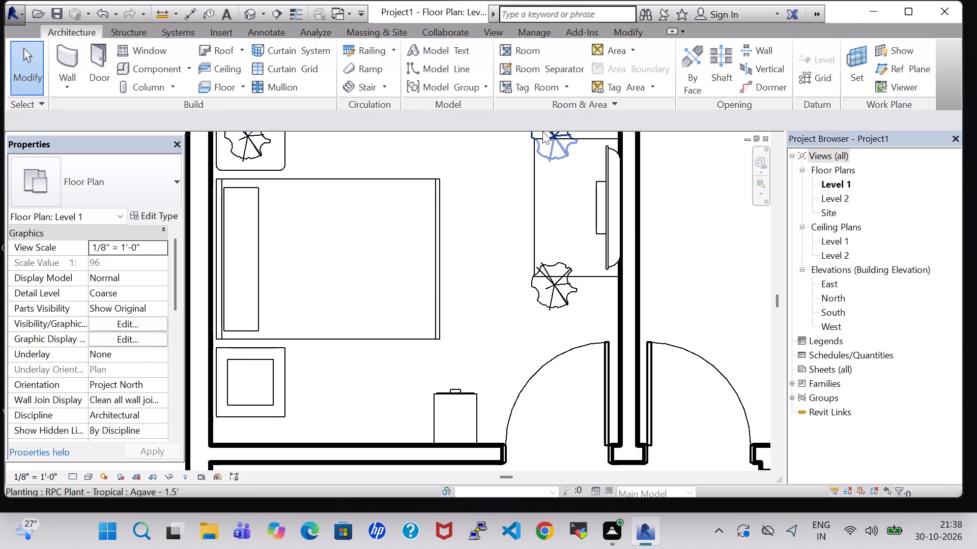
Change the feet part of the offset to 2' for the Agave plant at the table's northwest corner.
left_click(542, 131)
middle_click_drag(460, 223, 450, 300)
left_click(536, 195)
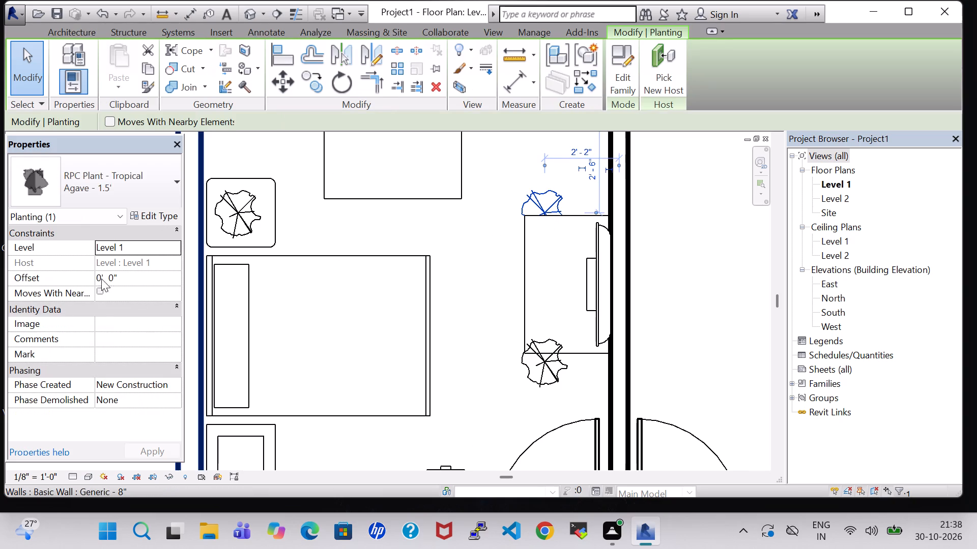
left_click(102, 276)
key("BackSpace")
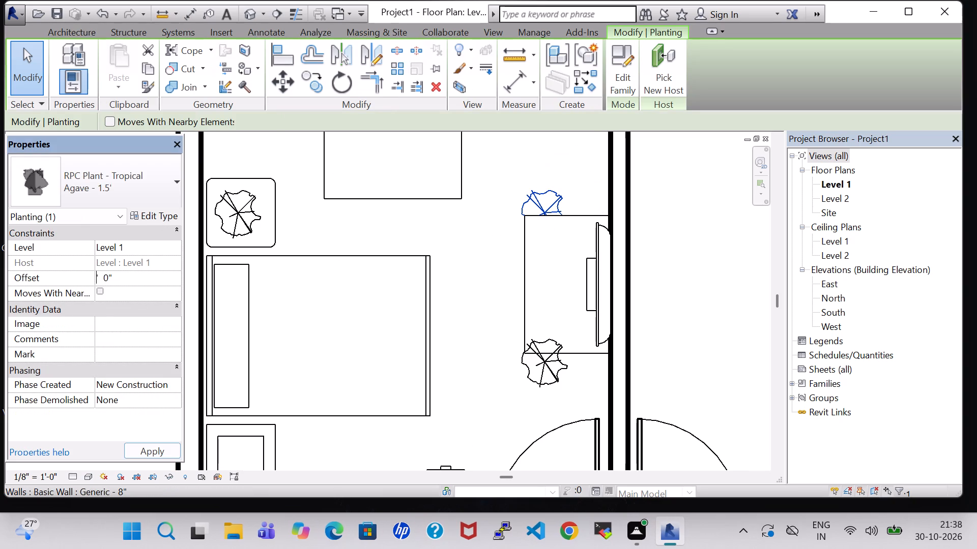
key("2")
key("Right")
key("Right")
key("Right")
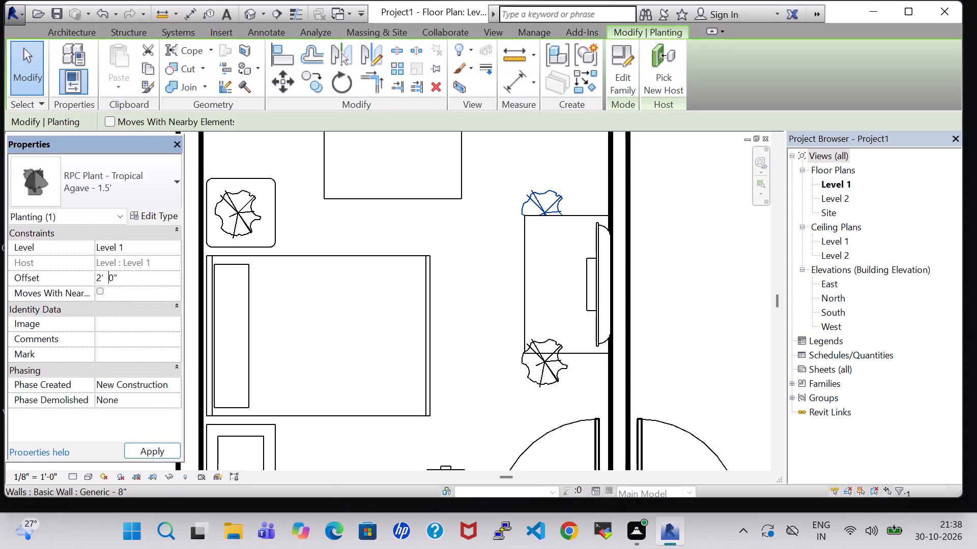
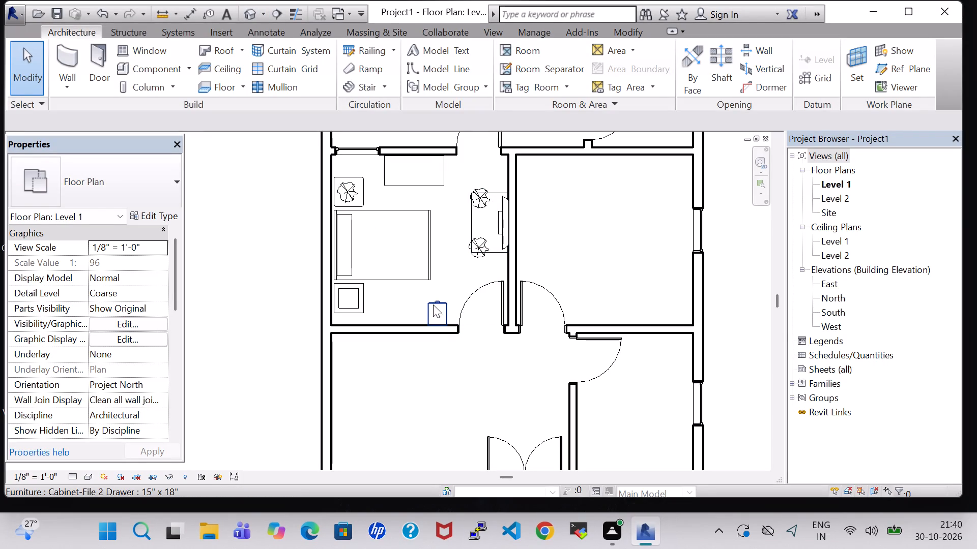
Set the elevation of the 24" x 48" elliptical mirror behind the bedroom's file cabinet to 3' 0".
scroll(435, 325, "up", 4)
left_click(435, 325)
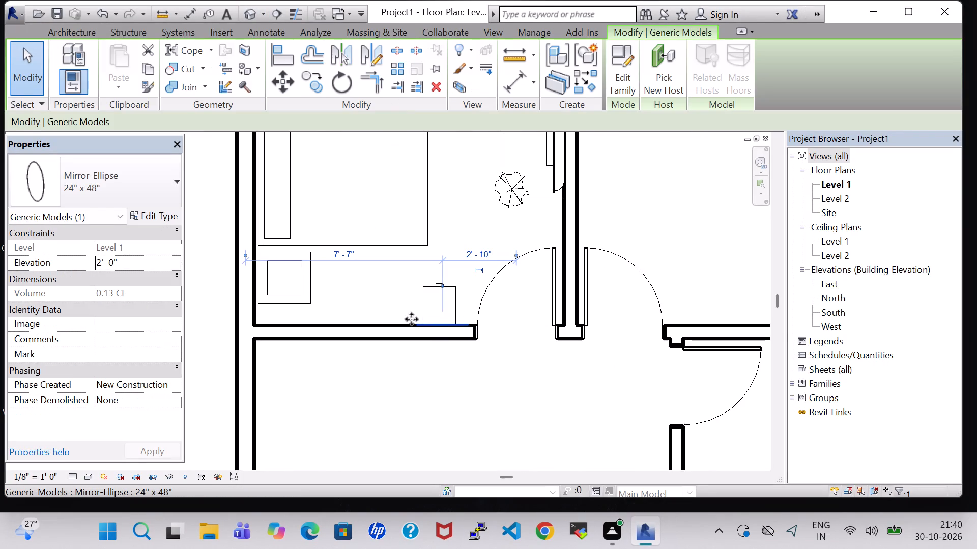
left_click(103, 264)
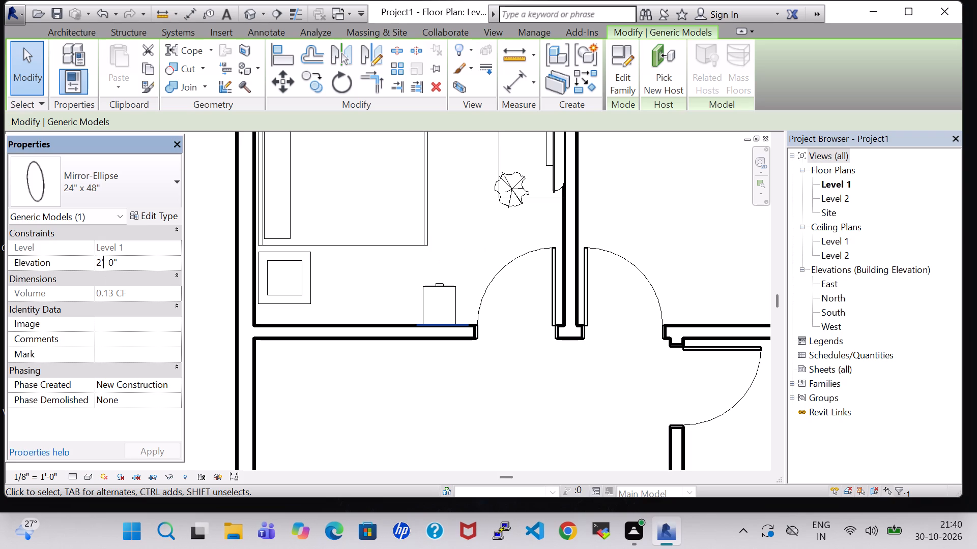
key("Left")
key("BackSpace")
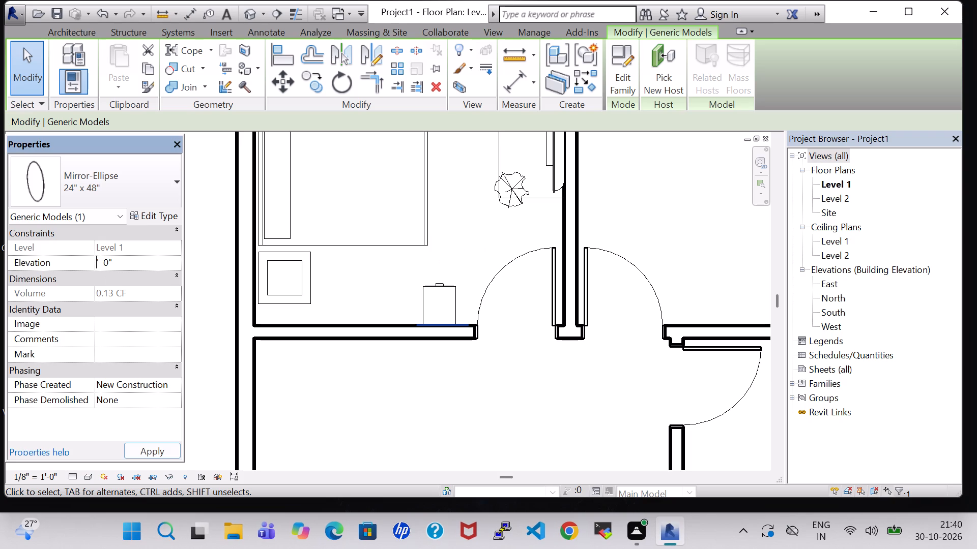
key("3")
key("Return")
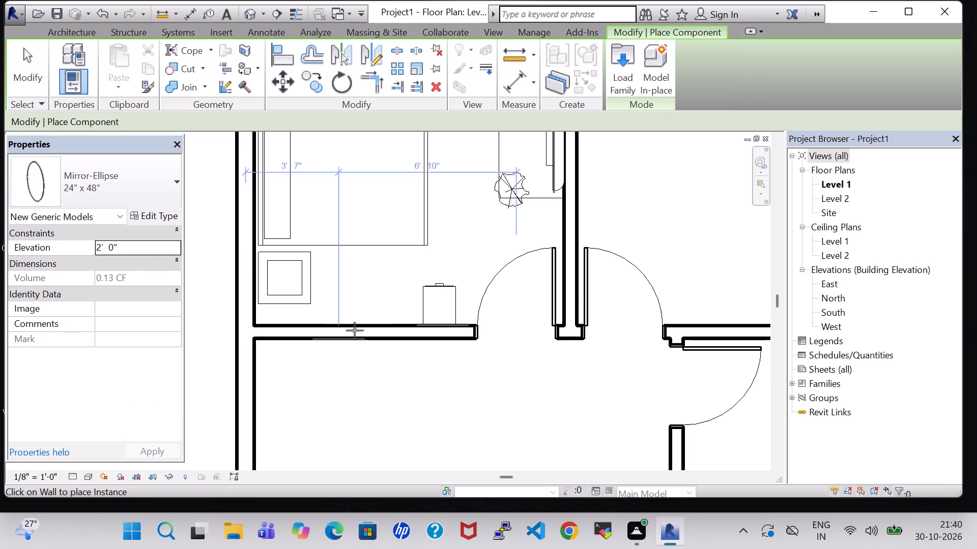
left_click(388, 294)
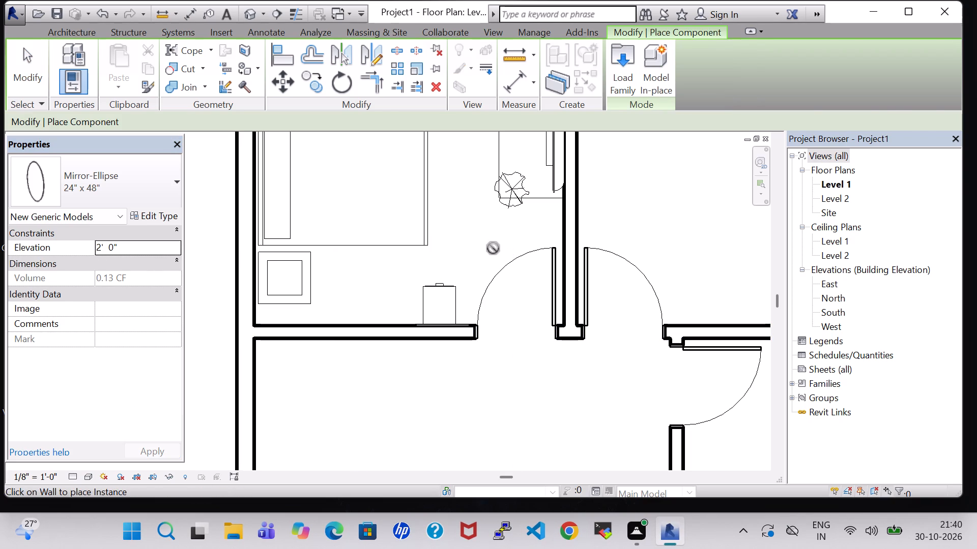
key("Escape")
Nudge the elliptical mirror slightly west along the bedroom's south wall so it centres on the file cabinet.
left_click(450, 325)
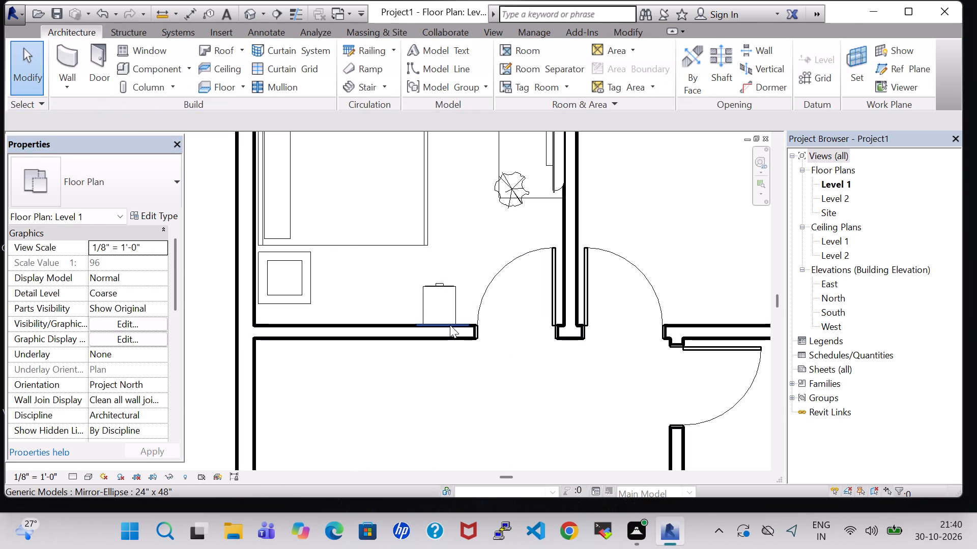
key("Left")
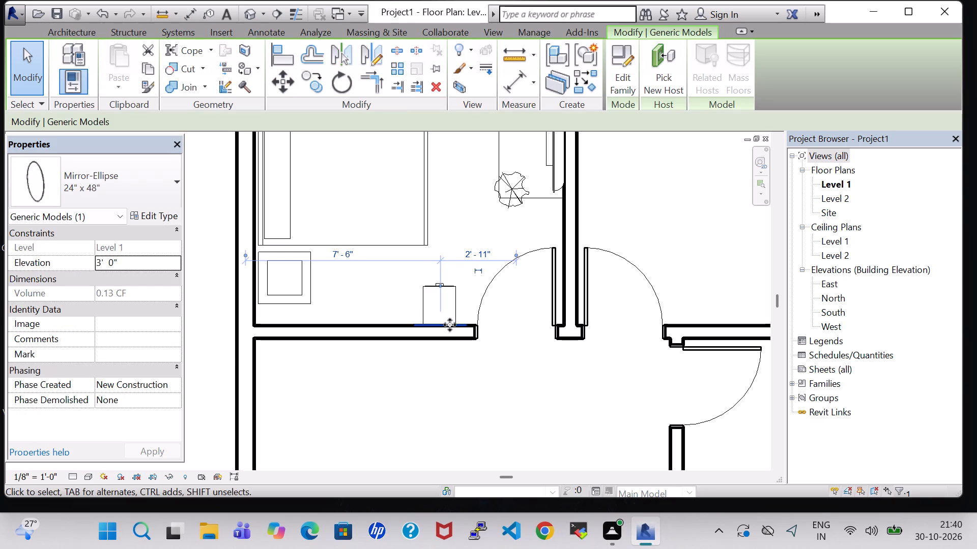
key("Left")
key("Right")
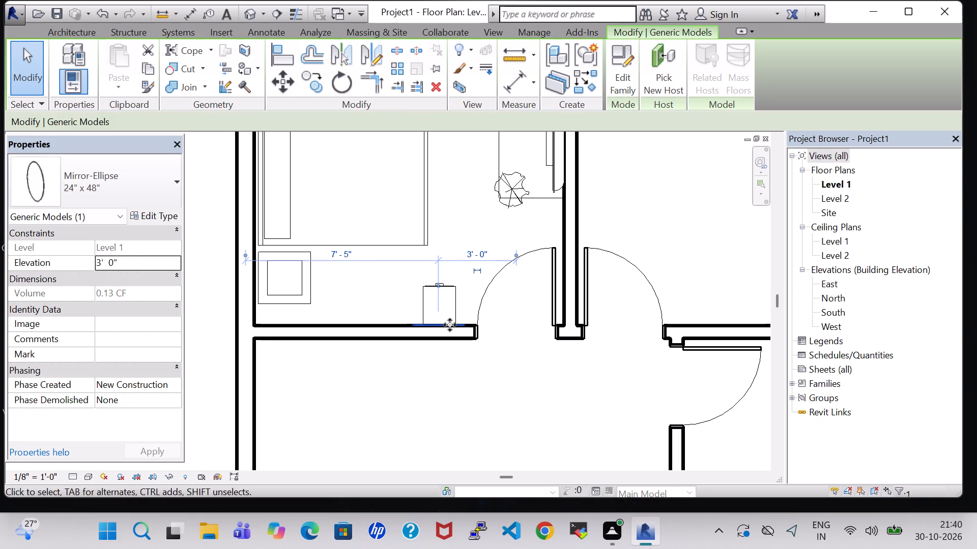
left_click(451, 211)
Open the default 3D view of the building and switch its visual style to Realistic.
scroll(312, 208, "down", 7)
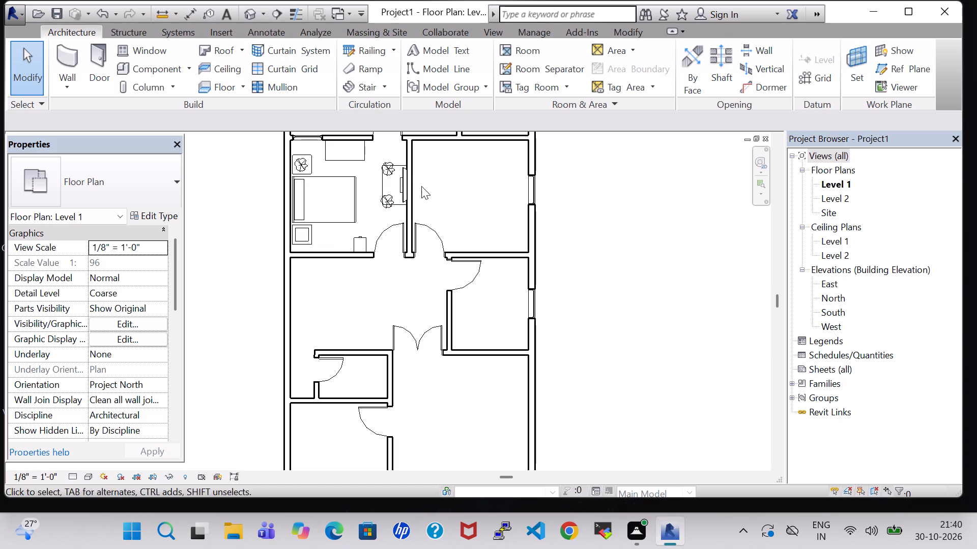
left_click(247, 16)
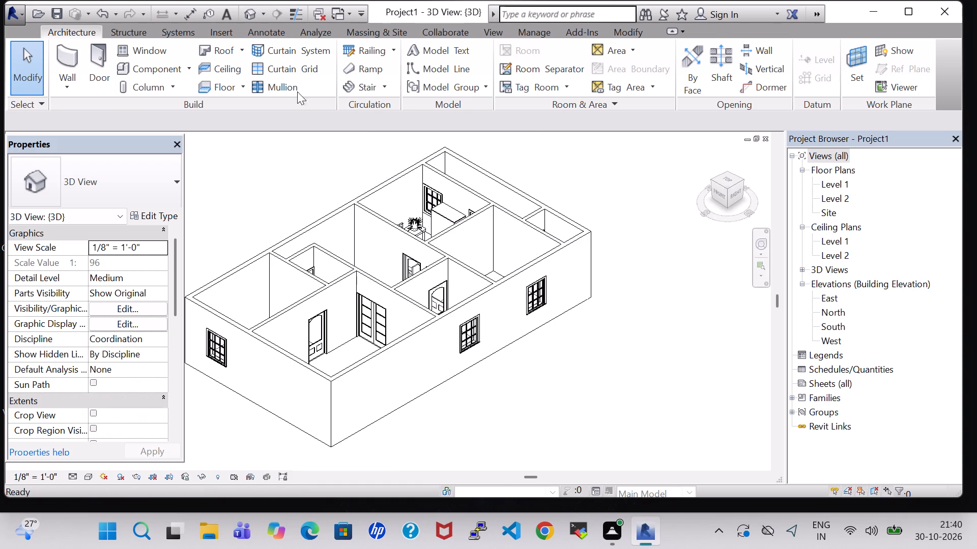
left_click(86, 479)
left_click(113, 448)
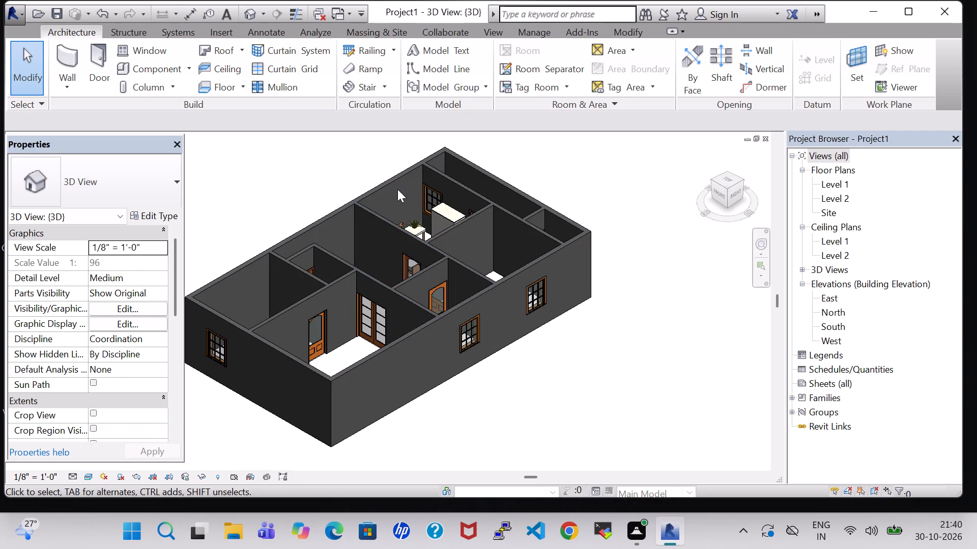
Examine the furnished bedroom in 3D from above, including the bed, dresser, bedside tables, rectangular table and plants.
middle_click_drag(397, 190, 410, 264, "shift")
middle_click_drag(427, 353, 427, 358, "shift")
scroll(396, 197, "up", 5)
middle_click_drag(399, 193, 401, 227, "shift")
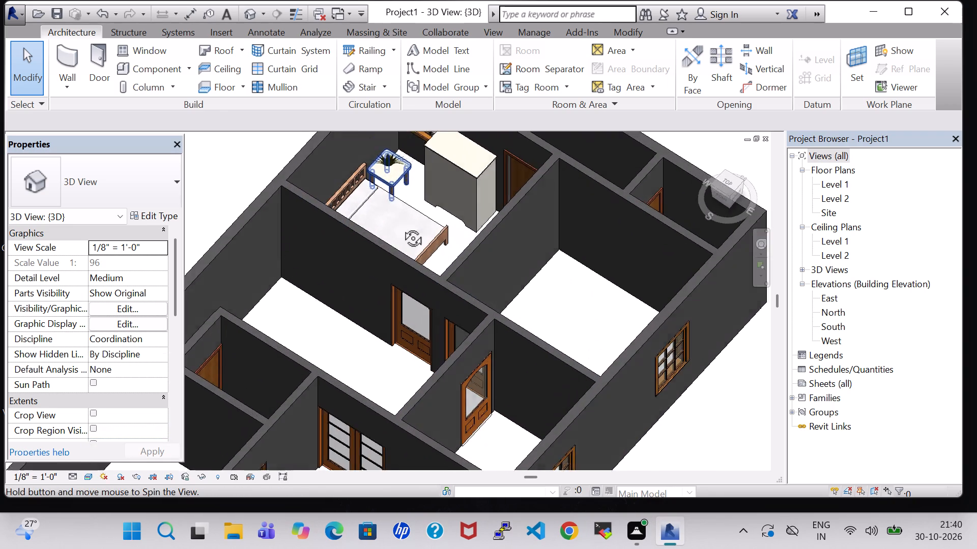
middle_click_drag(401, 227, 401, 237, "shift")
middle_click_drag(403, 247, 404, 259, "shift")
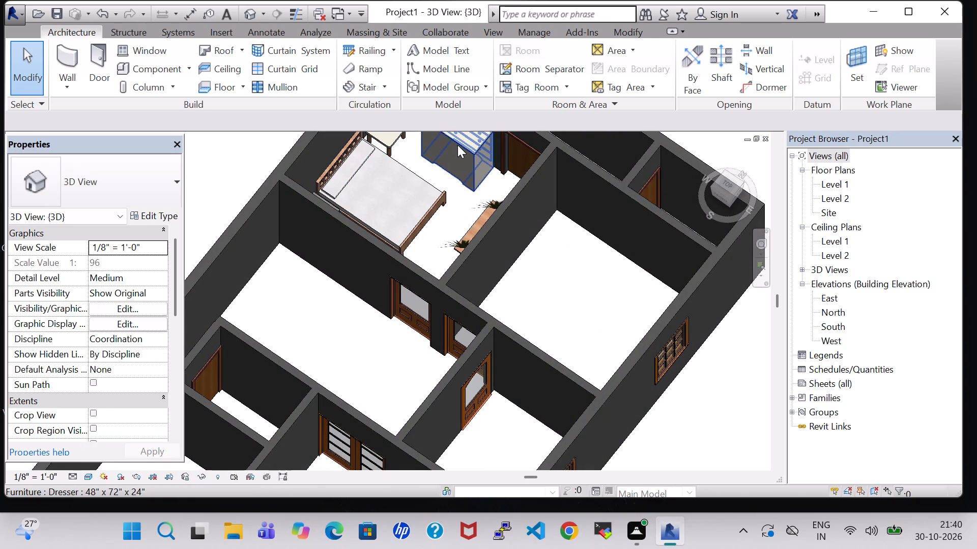
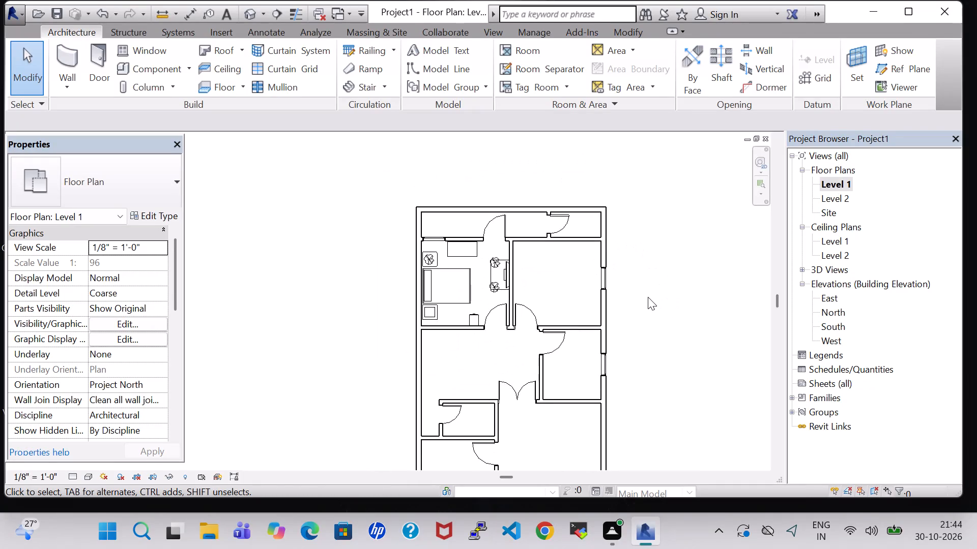
In the 3D view, nudge the bedroom's 48" x 72" x 24" dresser slightly east along the north wall.
scroll(647, 297, "down", 1)
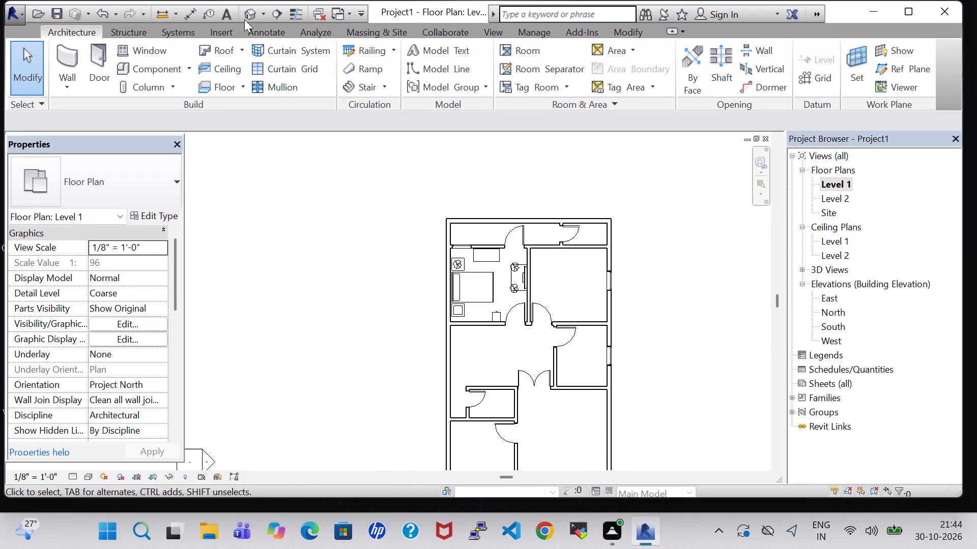
left_click(246, 16)
scroll(448, 279, "up", 1)
middle_click_drag(418, 306, 435, 253, "shift")
scroll(379, 284, "up", 4)
middle_click_drag(359, 237, 382, 241, "shift")
middle_click_drag(369, 259, 473, 261)
middle_click_drag(476, 261, 503, 261)
middle_click_drag(511, 261, 573, 263)
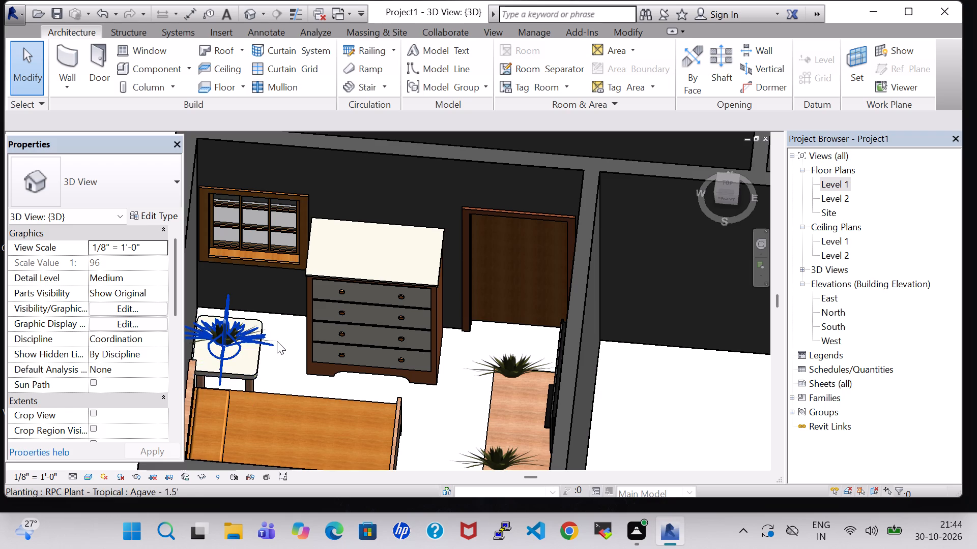
middle_click_drag(277, 341, 297, 341)
middle_click(297, 341, "shift")
middle_click_drag(293, 315, 344, 296)
middle_click_drag(357, 289, 394, 264)
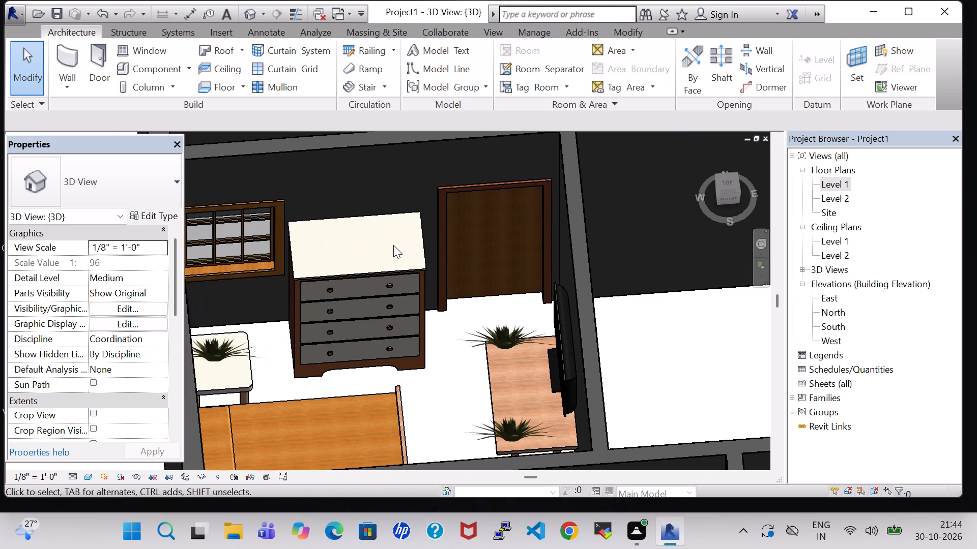
left_click(380, 268)
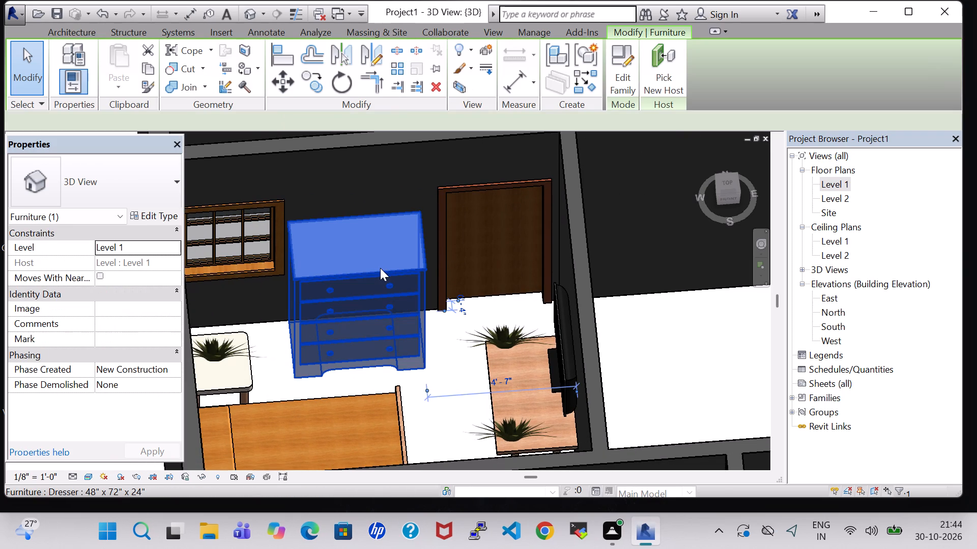
key("Right")
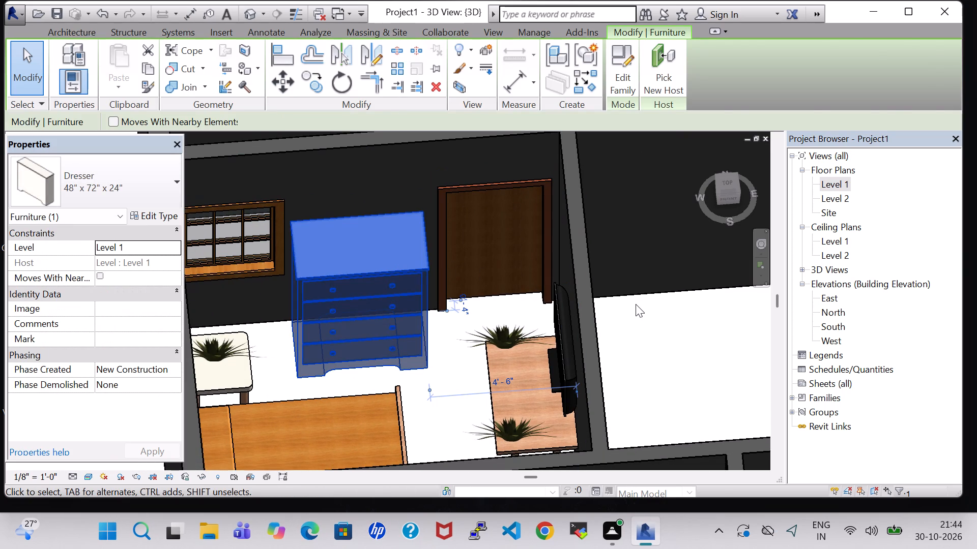
left_click(636, 304)
Examine the bedroom's furniture in 3D from above, including the file cabinet and elliptical mirror at the south wall.
middle_click_drag(479, 320, 468, 390, "shift")
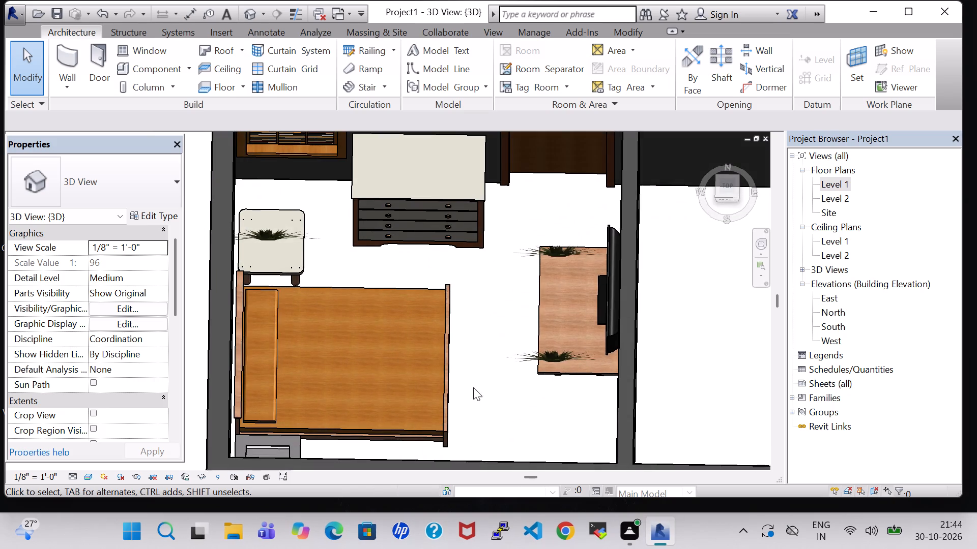
scroll(486, 371, "down", 1)
middle_click_drag(486, 369, 489, 458)
middle_click_drag(497, 389, 509, 428, "shift")
middle_click_drag(505, 412, 491, 304)
middle_click(491, 304)
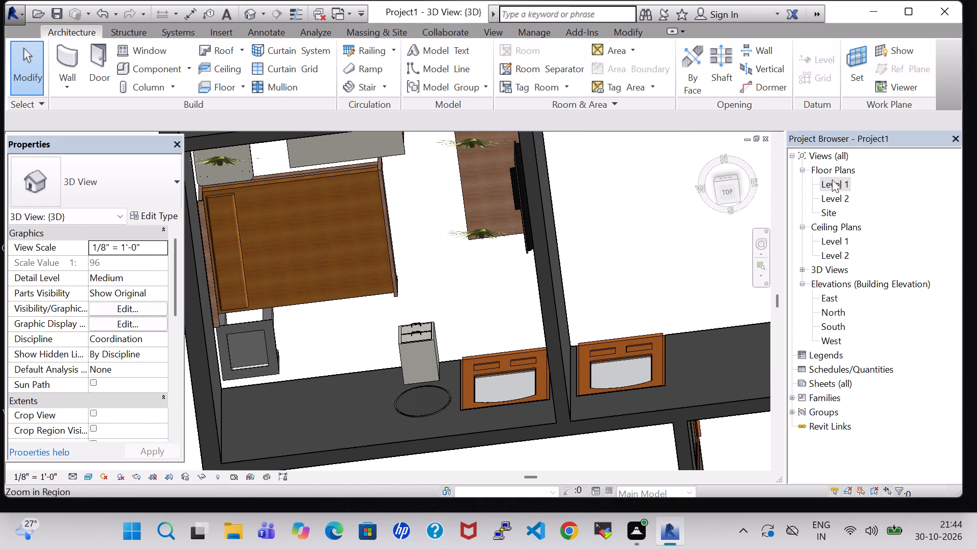
Return to the Level 1 floor plan and load the Washer family from the Specialty Equipment Domestic library.
double_click(832, 179)
scroll(549, 205, "down", 1)
scroll(524, 205, "up", 3)
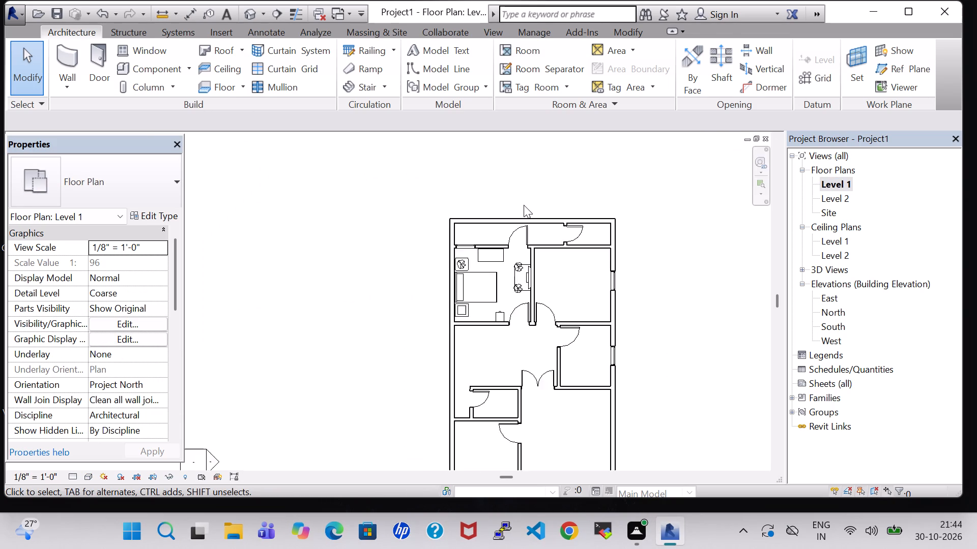
scroll(524, 205, "up", 2)
middle_click_drag(524, 205, 541, 263)
left_click(139, 75)
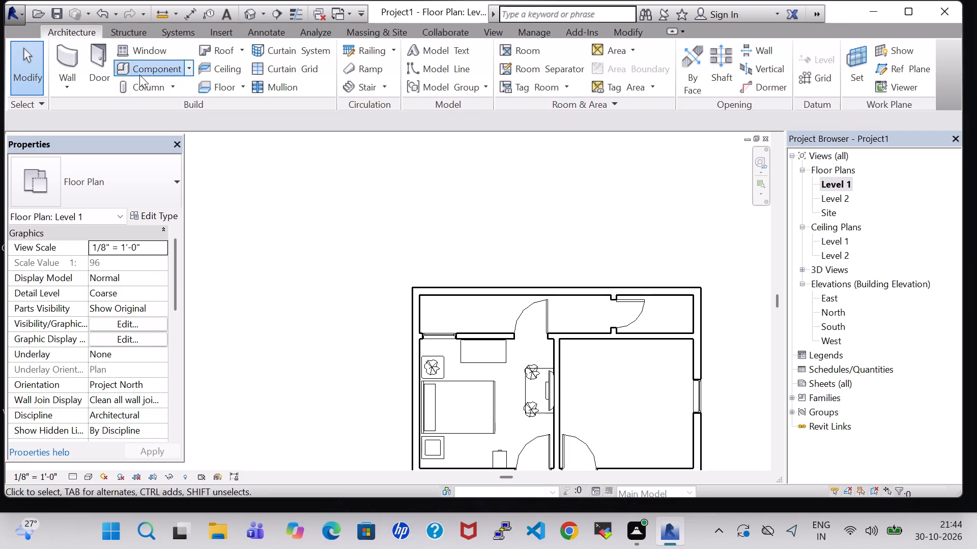
left_click(630, 71)
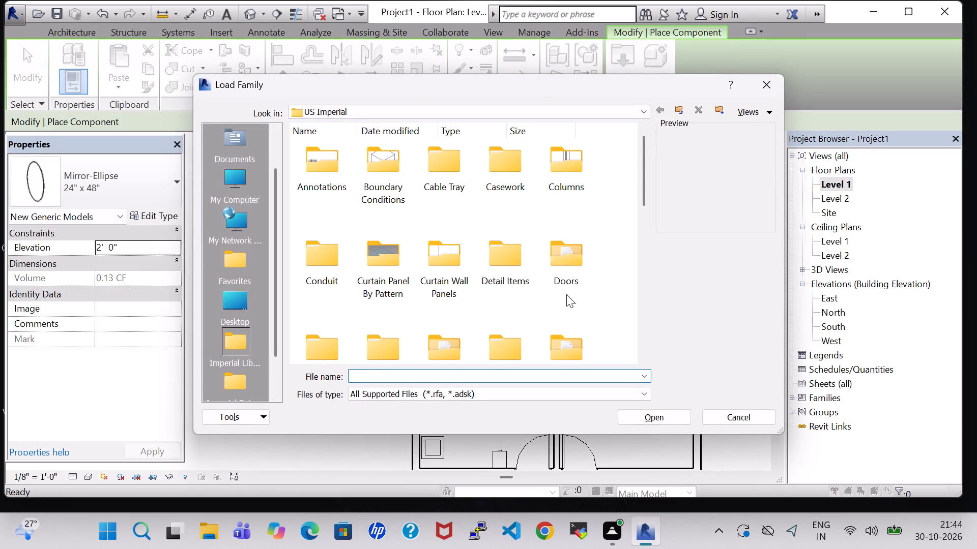
left_click(570, 338)
key("s")
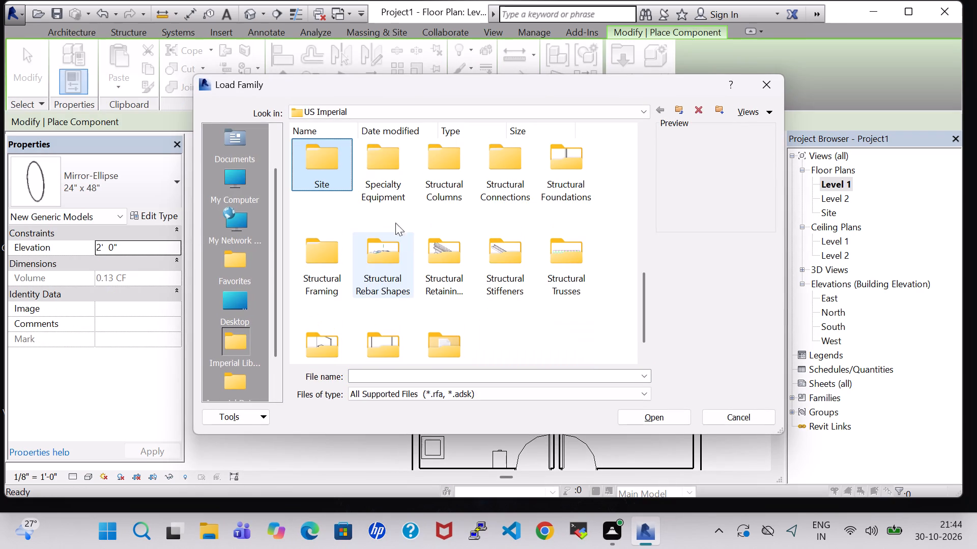
double_click(383, 152)
double_click(391, 159)
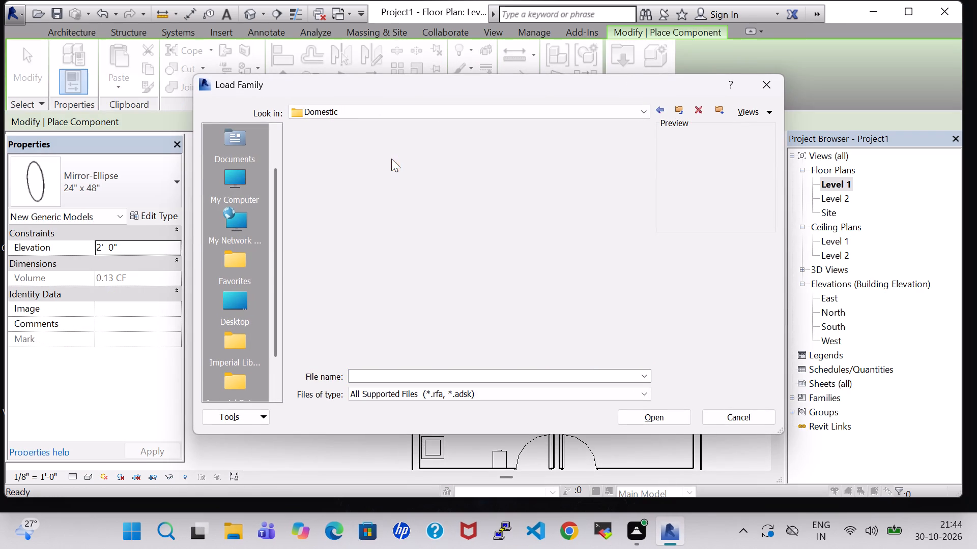
scroll(469, 234, "down", 1)
left_click(506, 308)
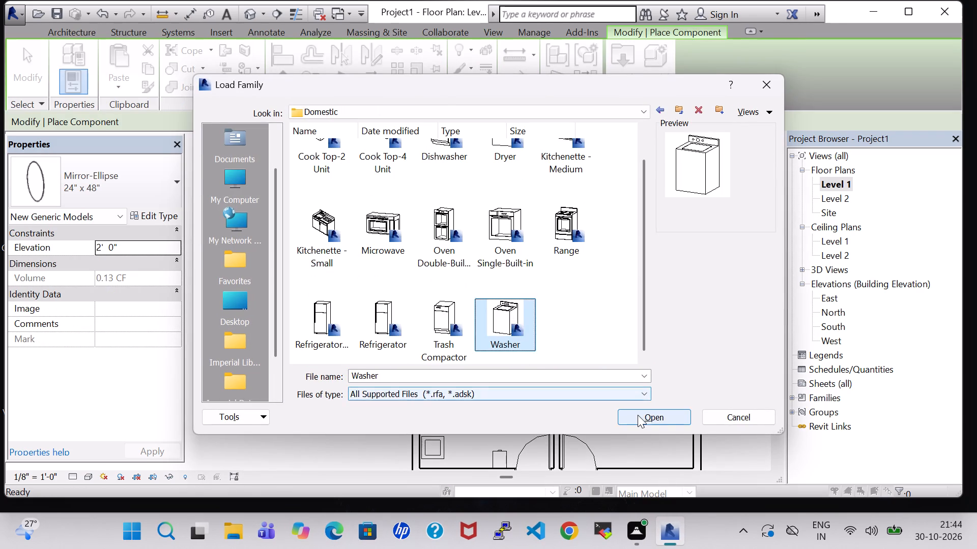
left_click(638, 415)
Place the 27" x 25" x 35" washer, turned 180°, in the narrow north room near its south wall, between window and door.
scroll(489, 319, "up", 6)
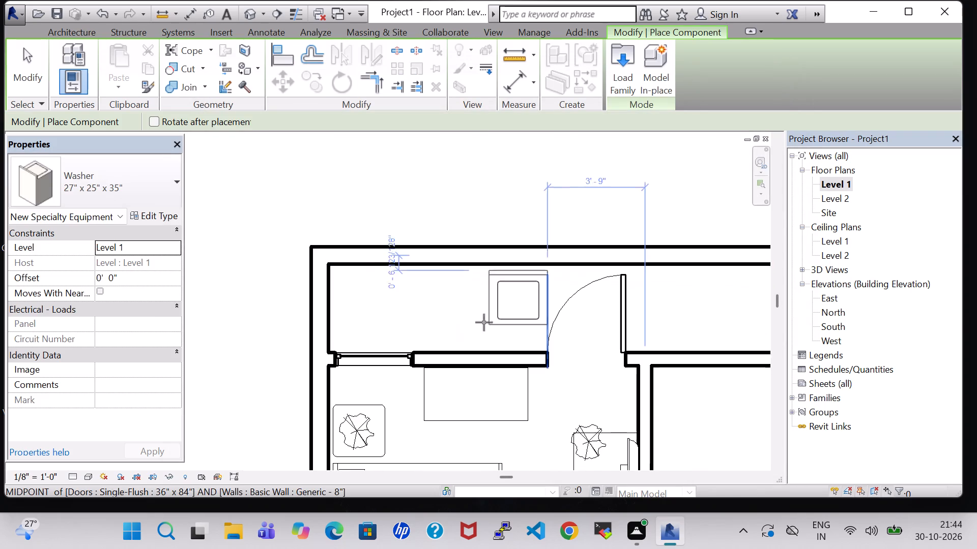
key("space")
key("space")
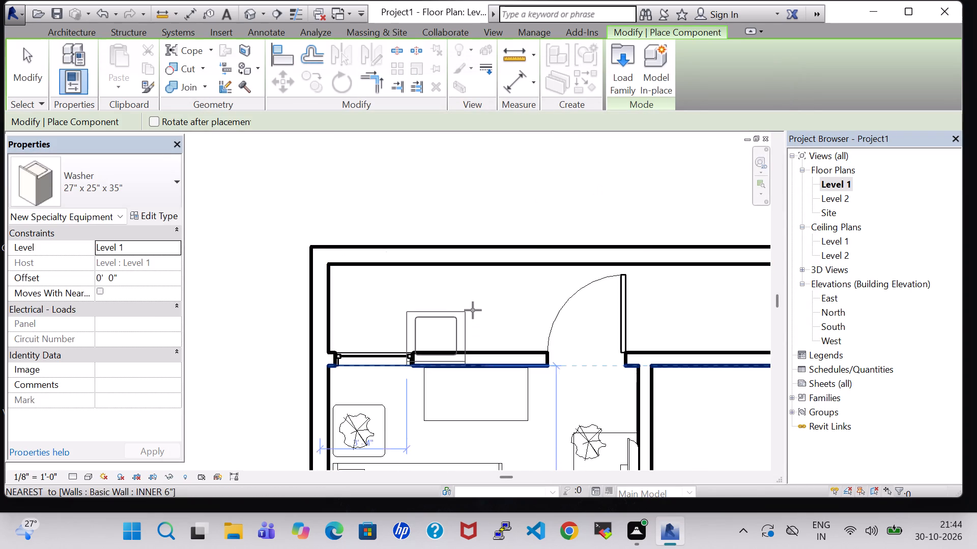
scroll(499, 296, "up", 4)
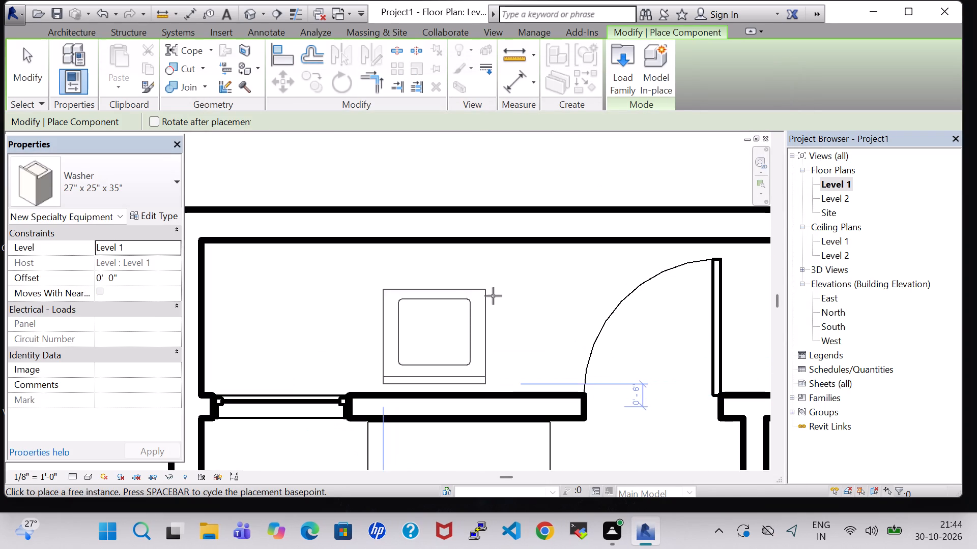
left_click(475, 299)
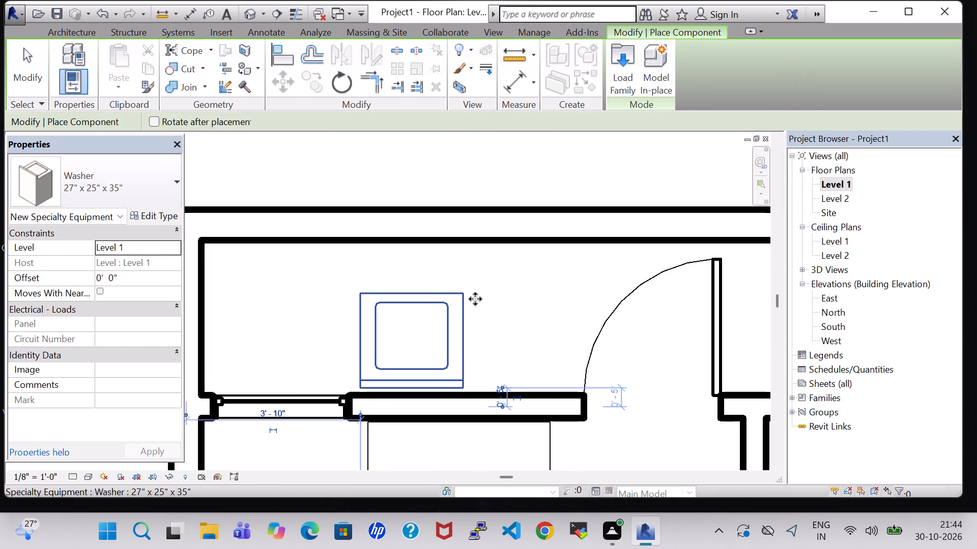
key("Escape")
key("Escape")
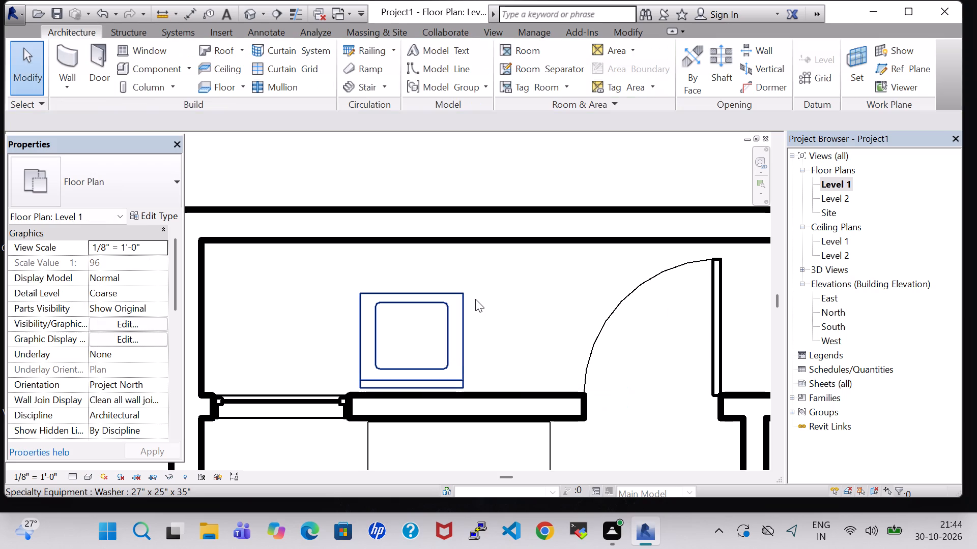
Load the Sink Vanity-Round family from the architectural plumbing fixtures' Sinks library.
left_click(154, 68)
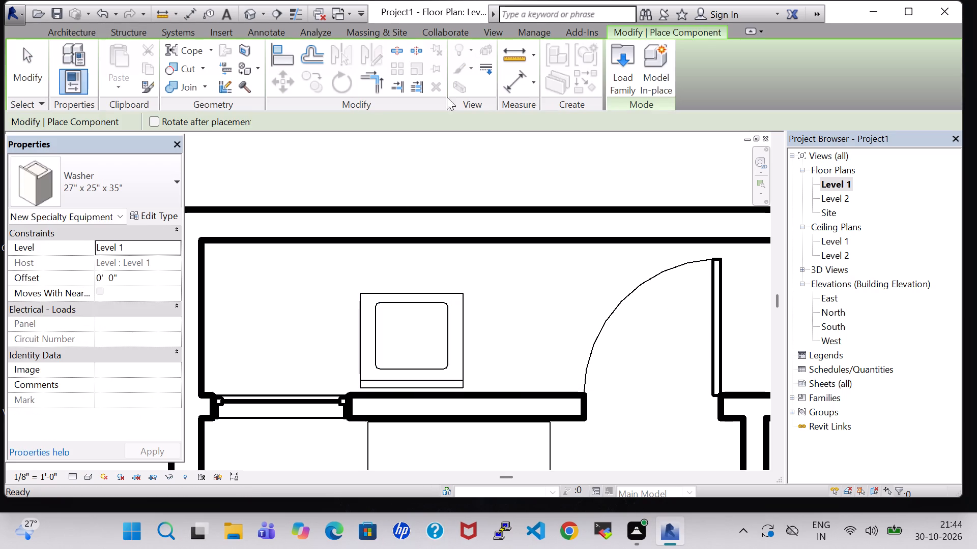
left_click(627, 67)
left_click(555, 278)
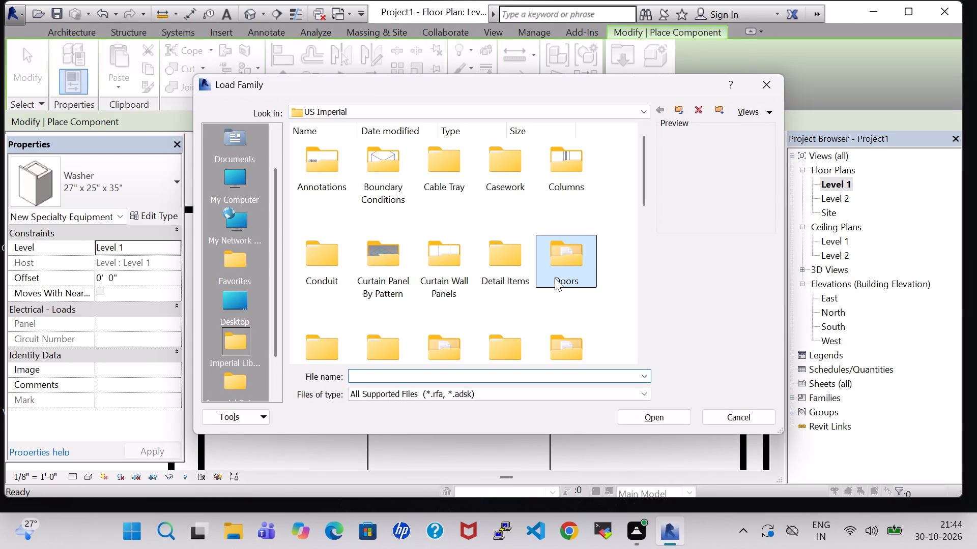
key("p")
double_click(442, 179)
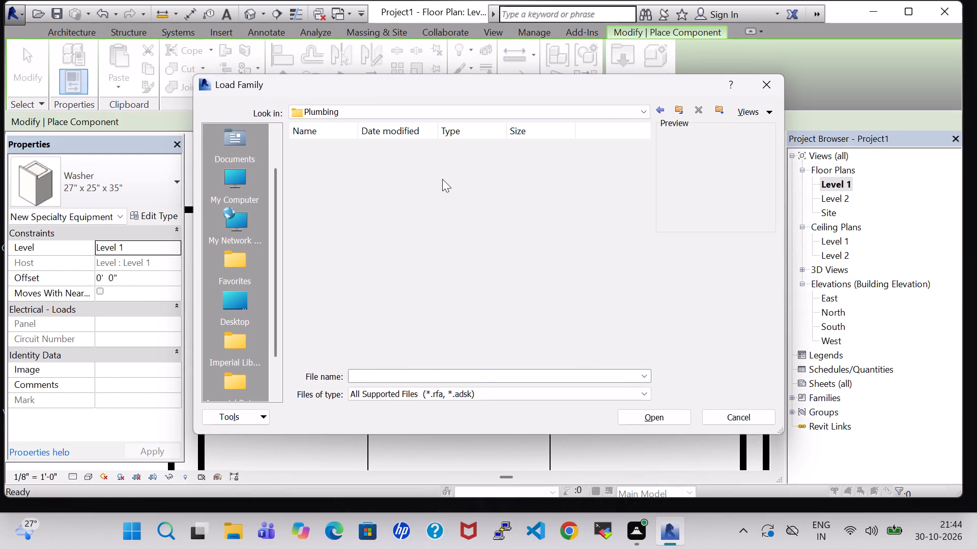
double_click(326, 163)
double_click(401, 161)
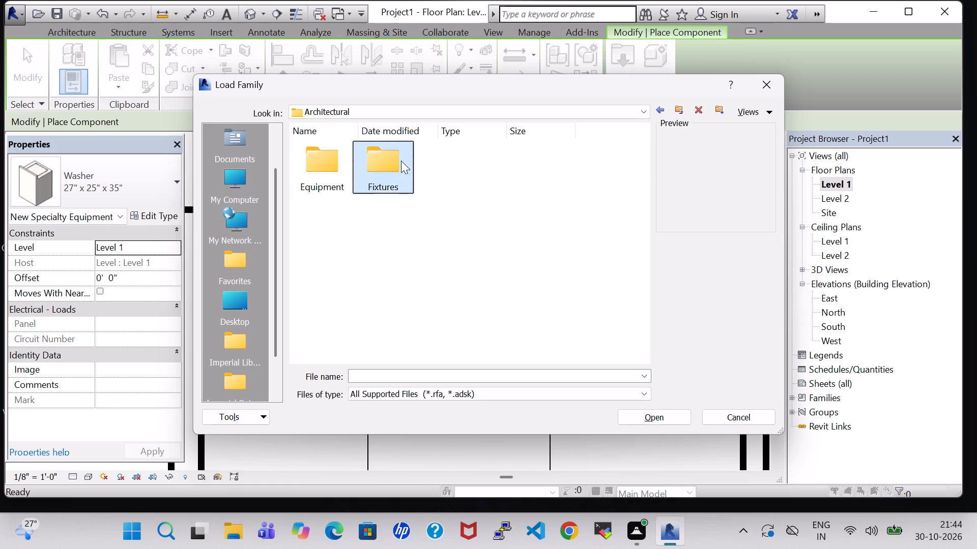
double_click(564, 181)
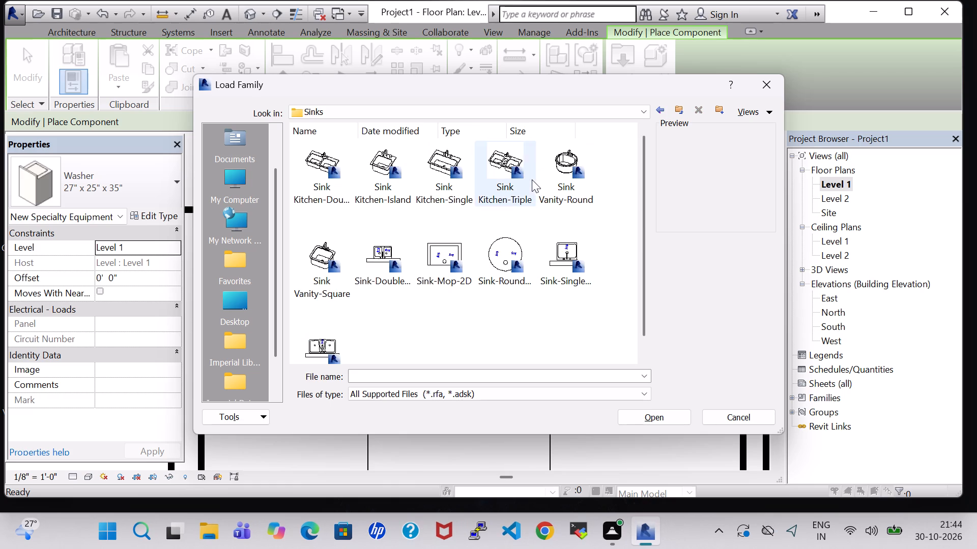
left_click(561, 178)
left_click(647, 410)
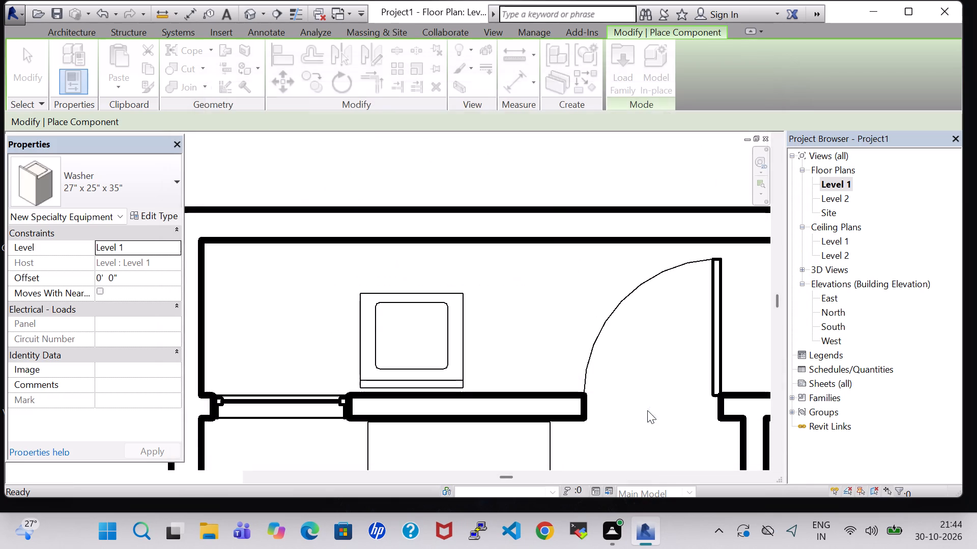
Place the 19" x 19" round vanity sink, turned 180°, against the north room's south wall between the washer and the door.
key("space")
key("space")
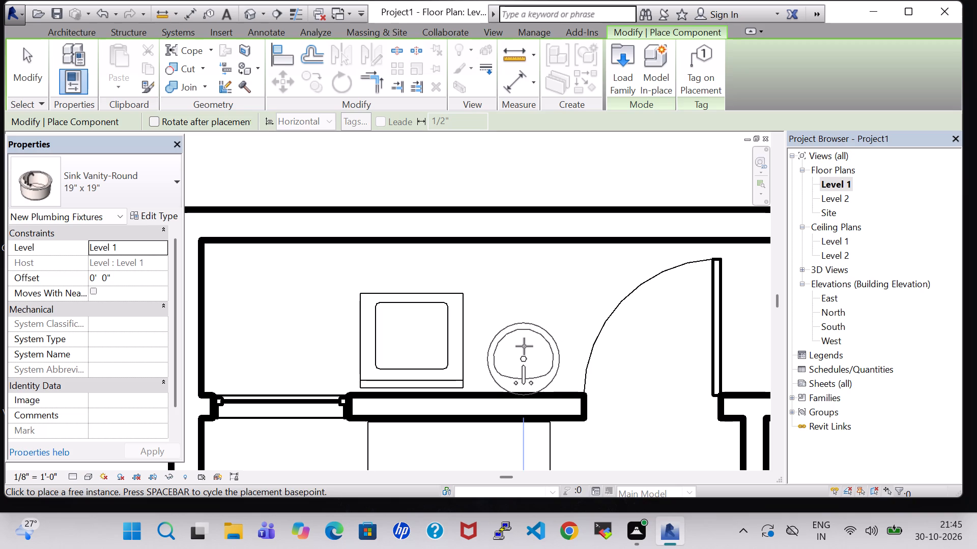
left_click(524, 347)
key("Escape")
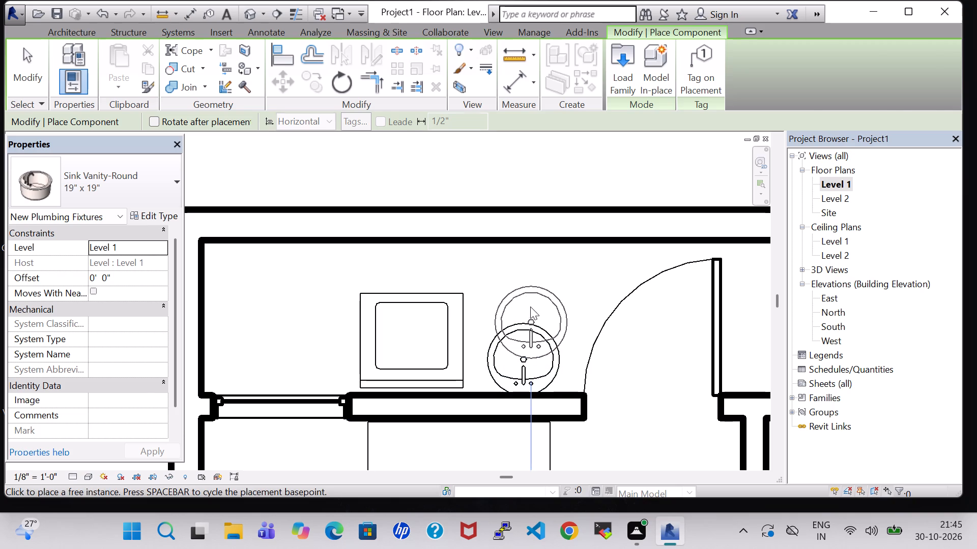
key("Escape")
Examine the washer and round sink in the north room in the 3D view.
left_click(251, 11)
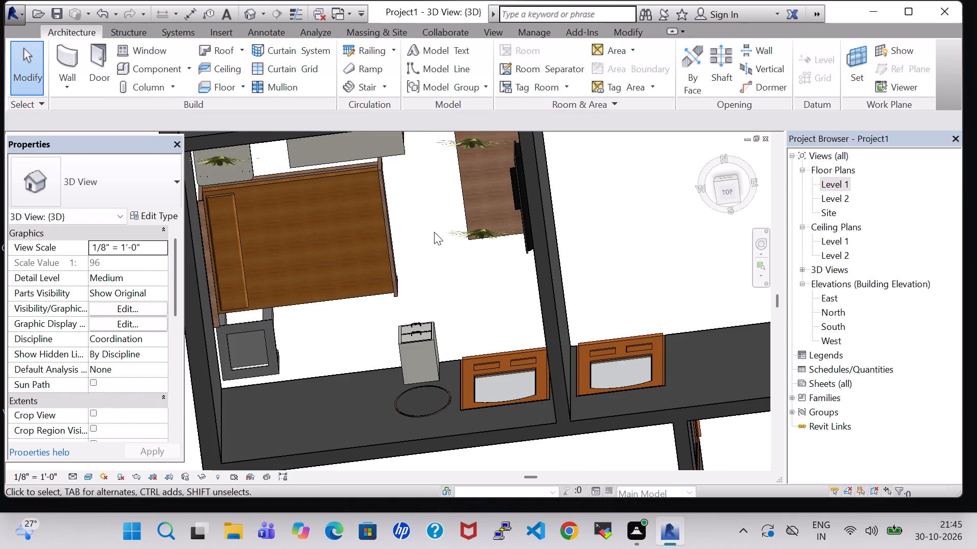
middle_click(434, 232)
scroll(461, 321, "down", 3)
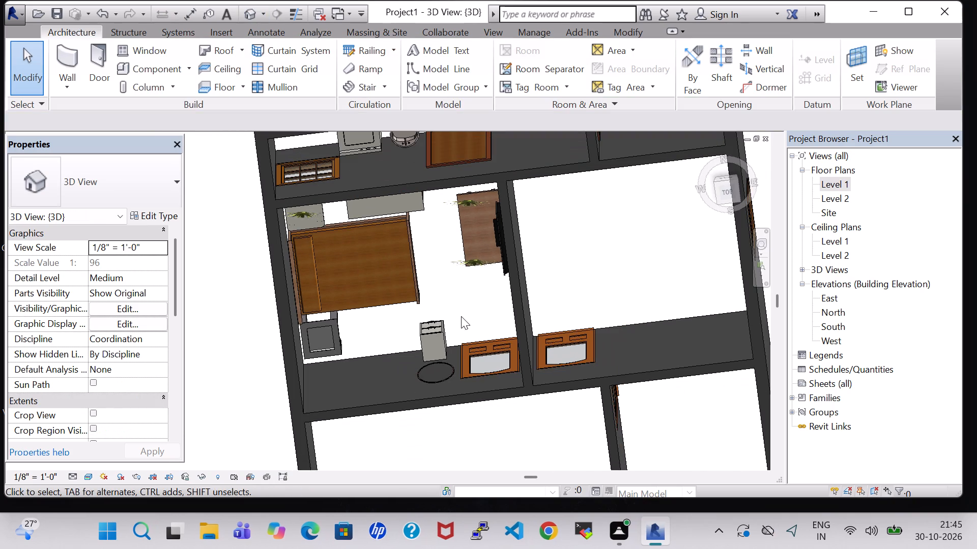
middle_click_drag(461, 316, 463, 189, "shift")
middle_click_drag(463, 187, 481, 345)
middle_click_drag(461, 280, 480, 439, "shift")
middle_click_drag(436, 381, 430, 315, "shift")
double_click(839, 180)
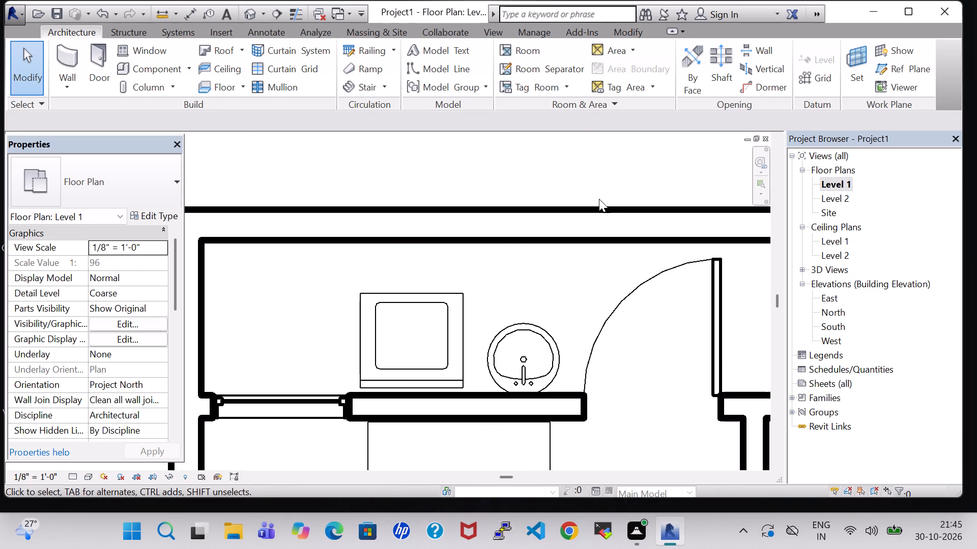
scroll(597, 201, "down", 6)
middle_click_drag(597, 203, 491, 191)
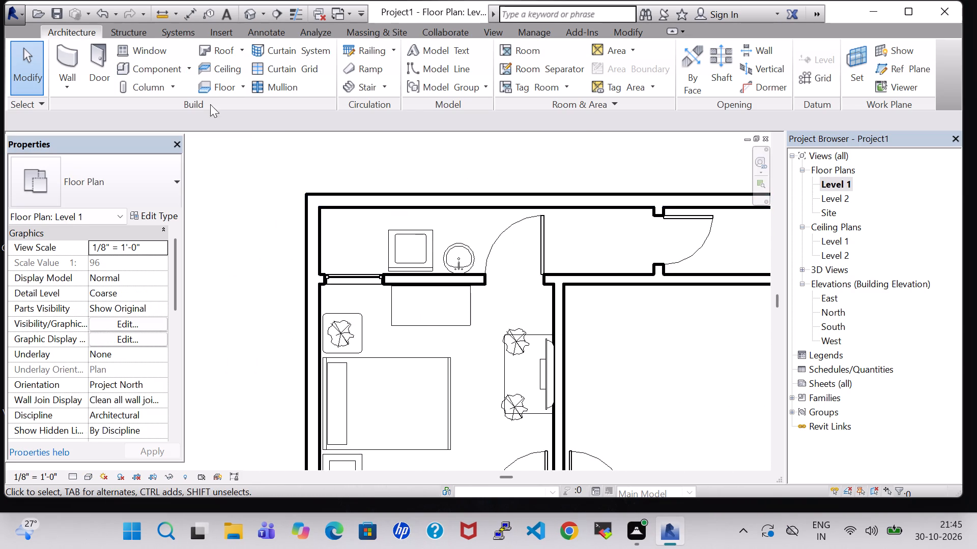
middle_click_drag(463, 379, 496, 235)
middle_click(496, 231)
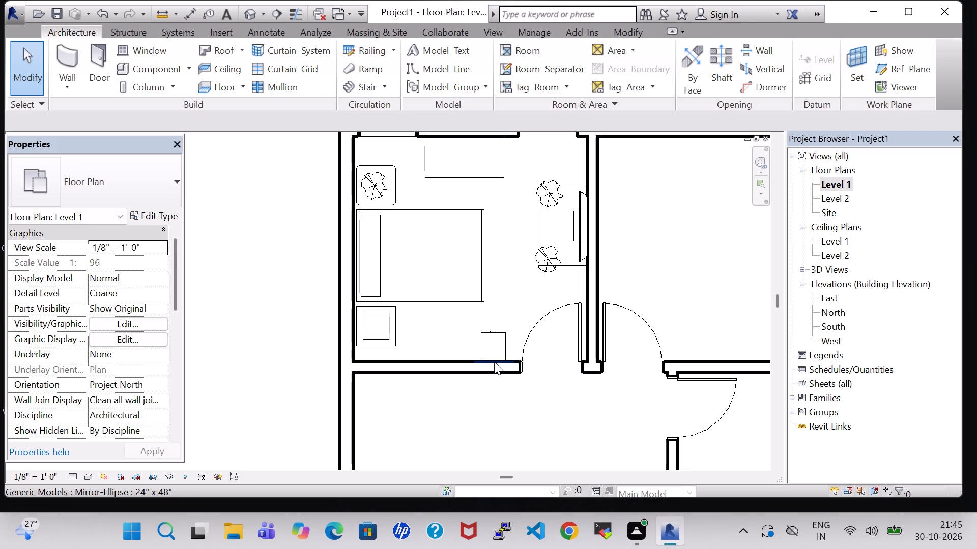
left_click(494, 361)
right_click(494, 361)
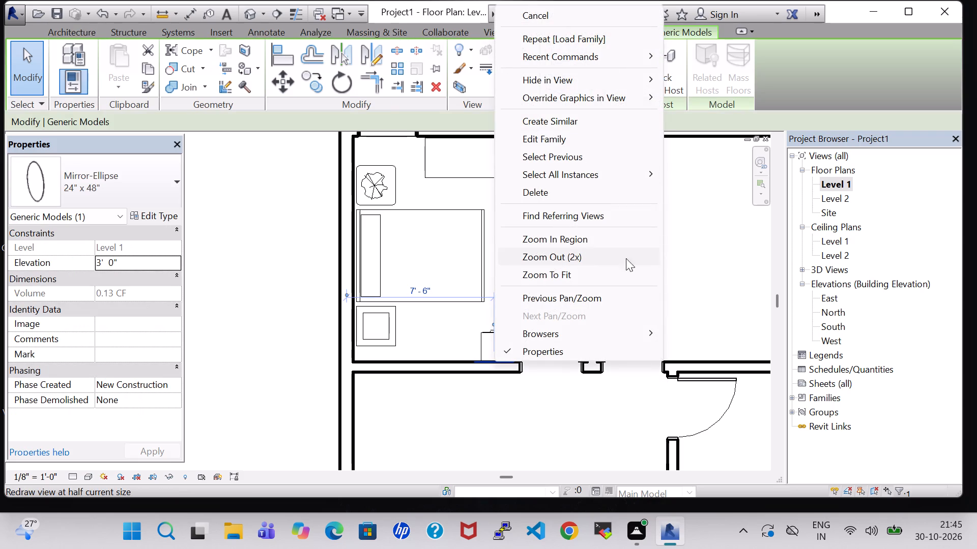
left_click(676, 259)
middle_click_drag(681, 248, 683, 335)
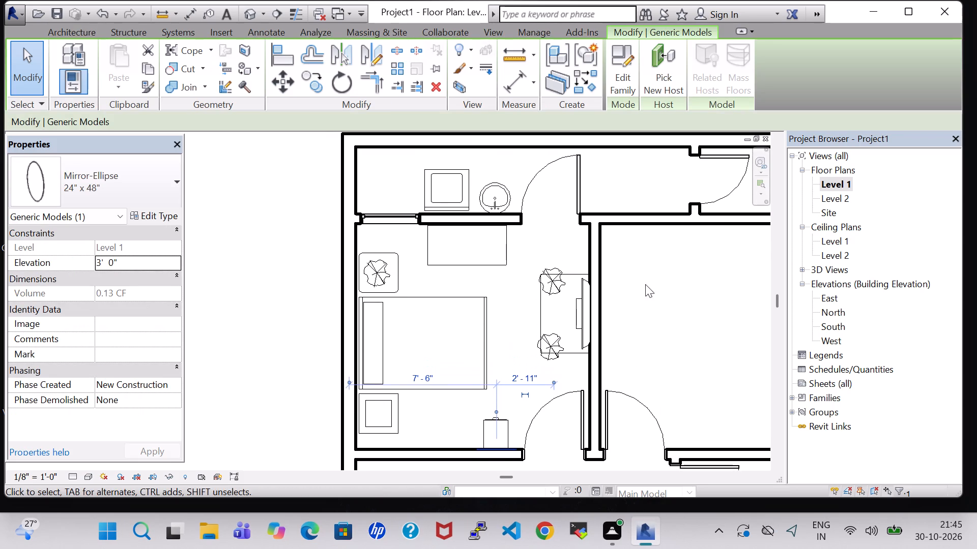
Load the Floor Drain - Round family from the plumbing library's Drains fixtures while in the 3D view.
left_click(254, 20)
middle_click_drag(384, 193, 384, 178)
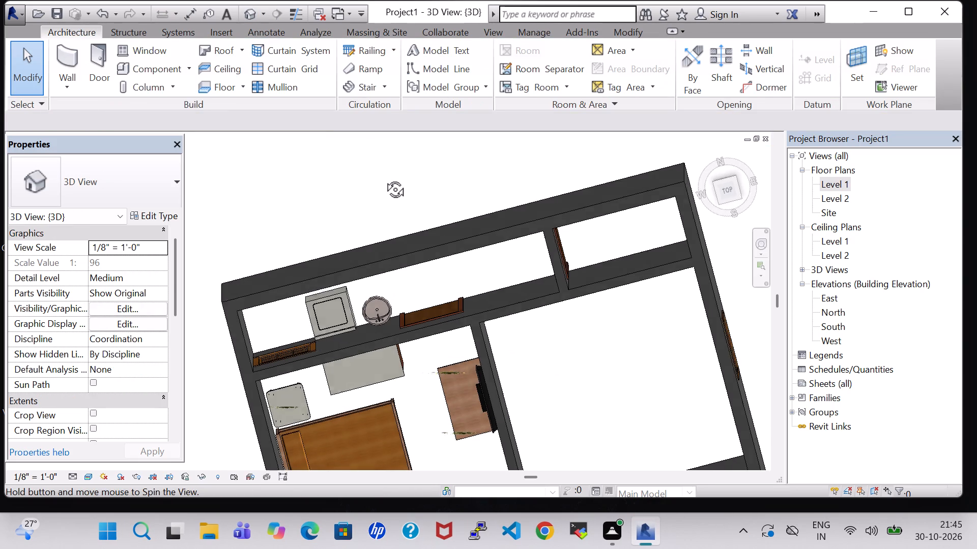
middle_click_drag(384, 178, 379, 156)
left_click(136, 74)
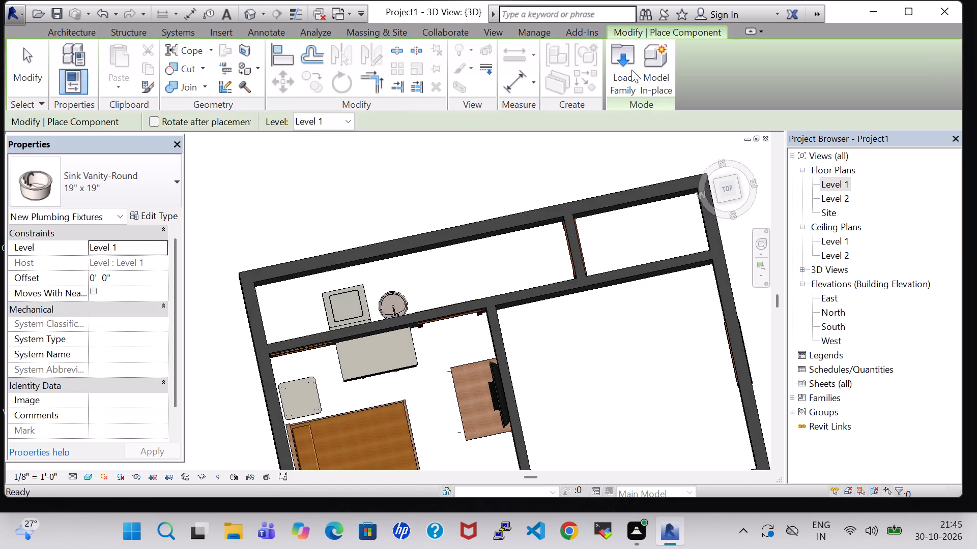
left_click(622, 63)
left_click(565, 276)
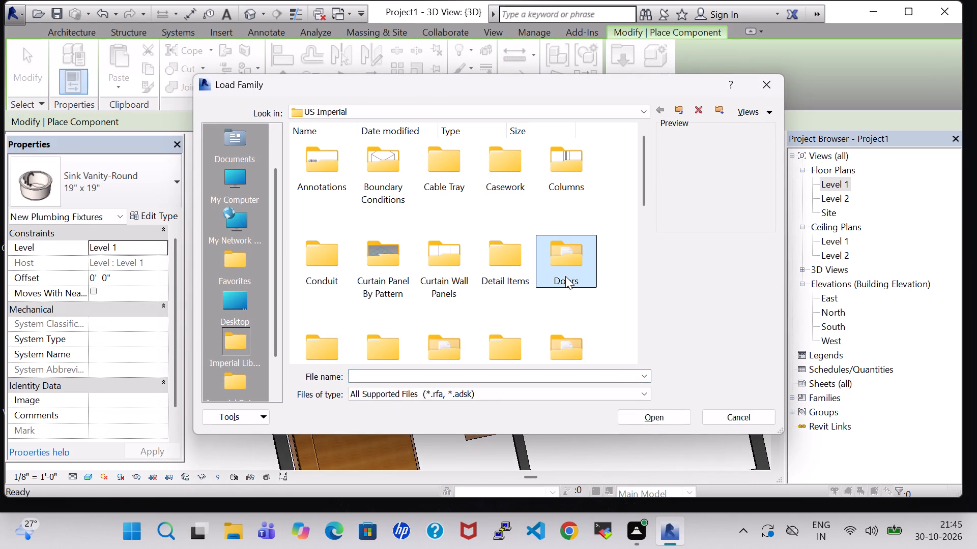
key("p")
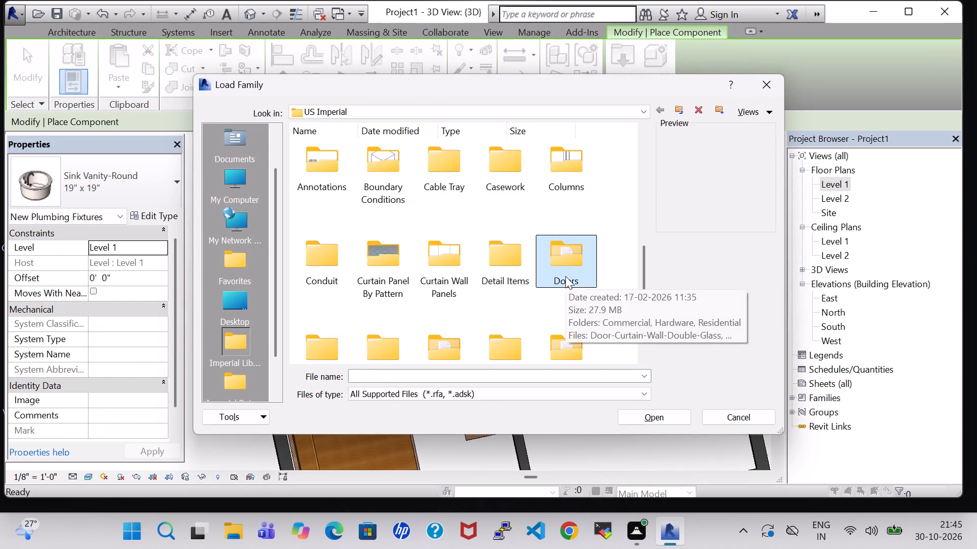
double_click(434, 170)
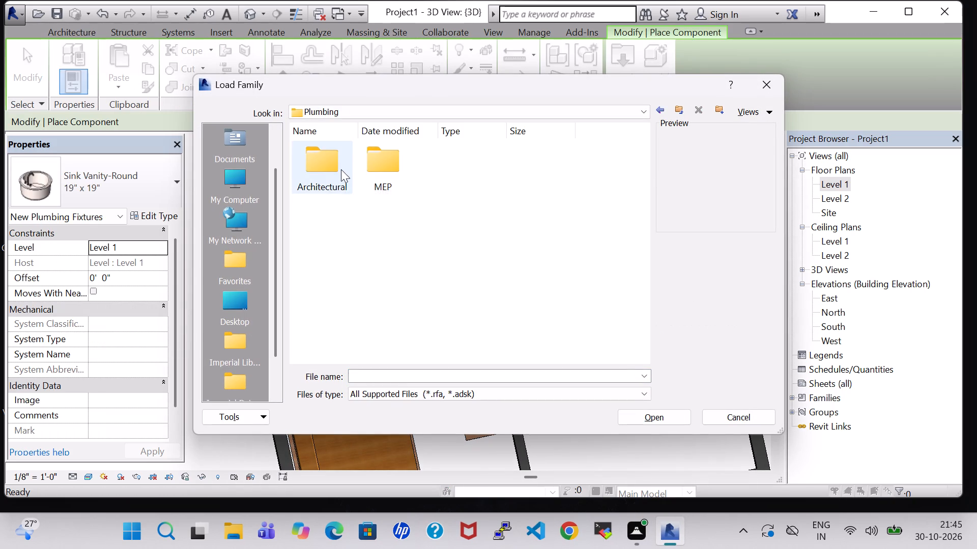
double_click(341, 169)
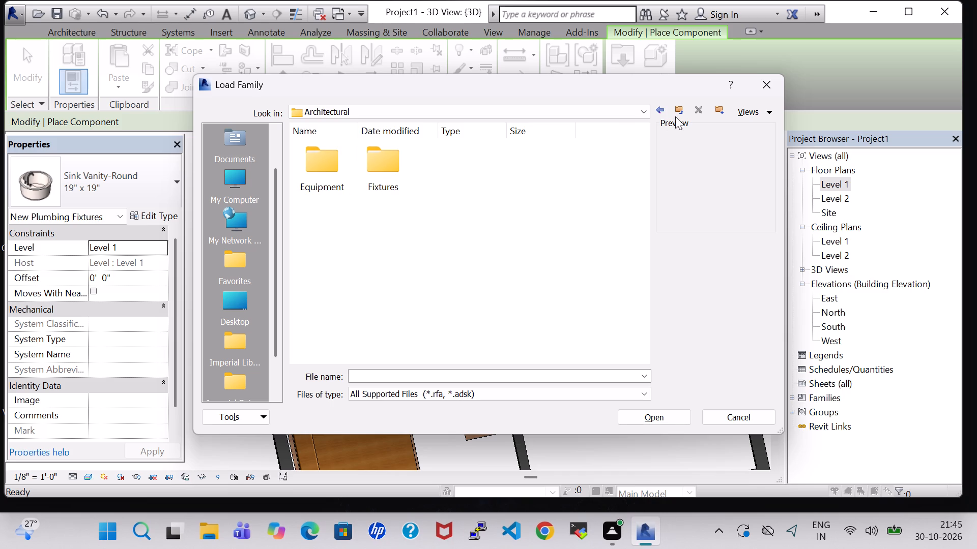
left_click(658, 111)
double_click(375, 173)
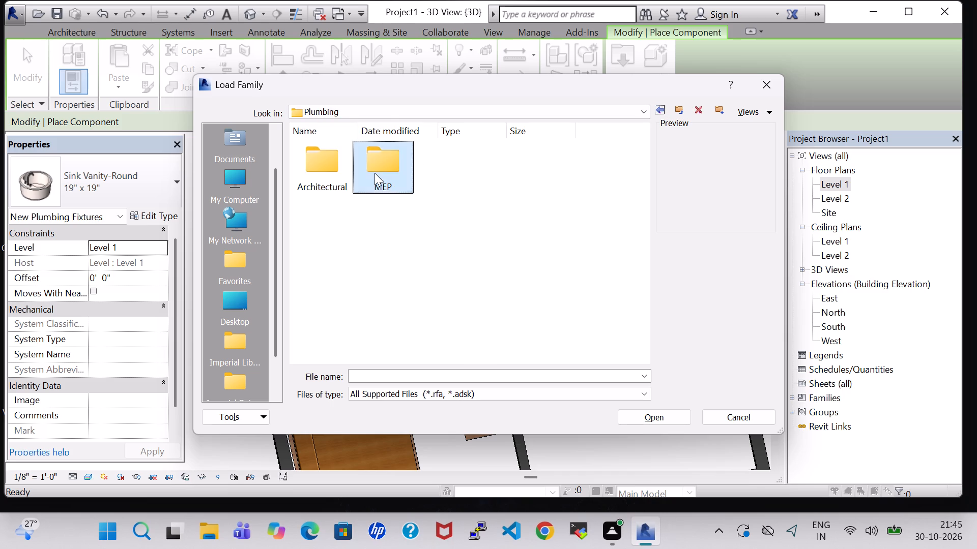
double_click(399, 163)
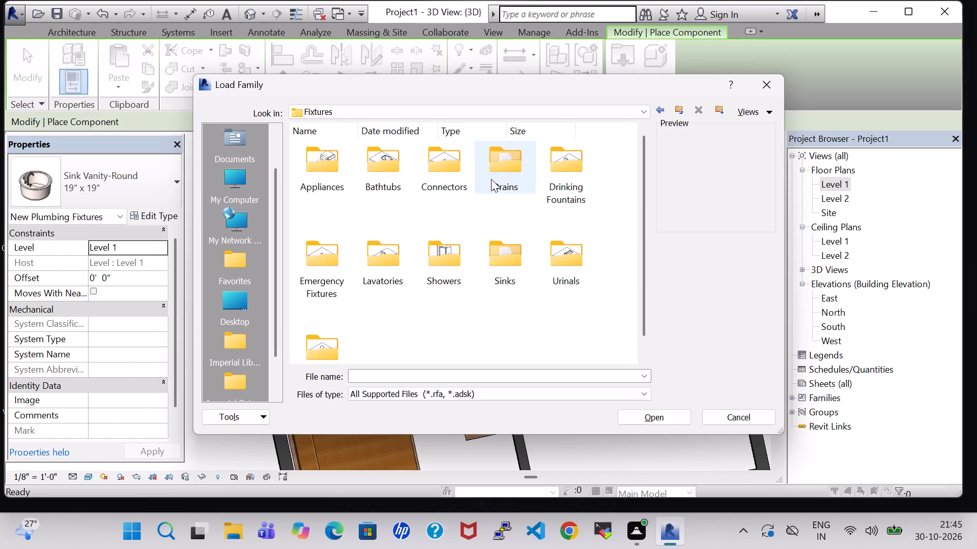
double_click(491, 179)
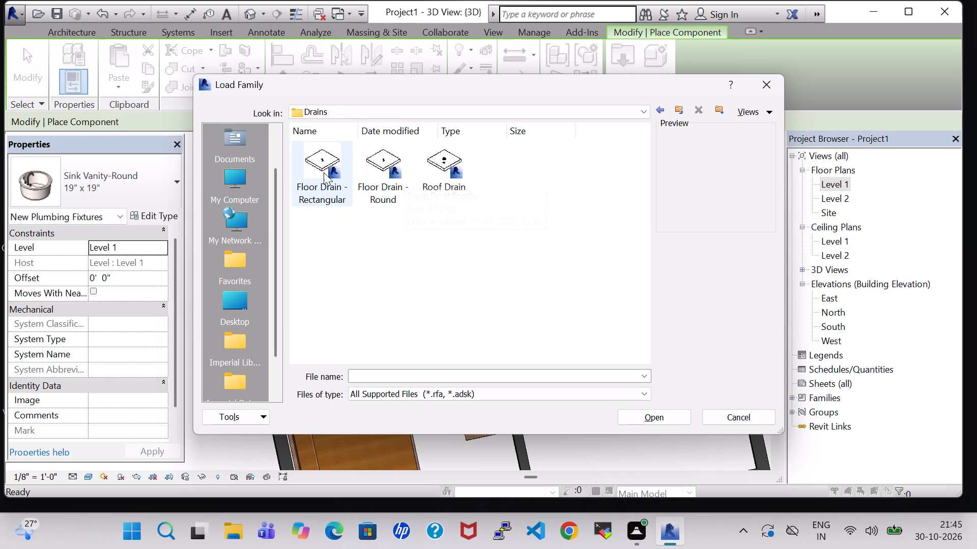
left_click(396, 179)
left_click(649, 415)
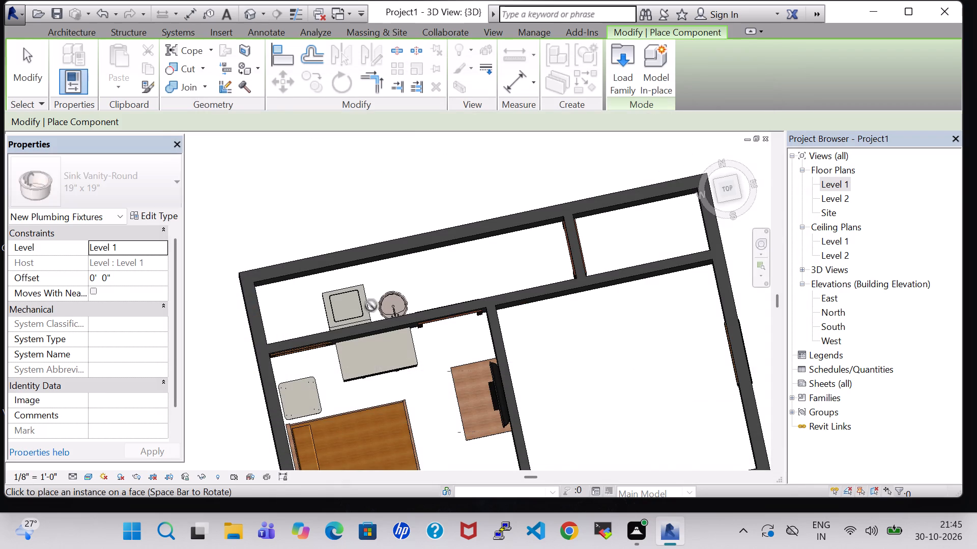
Place the 5" Strainer - 2" Drain round floor drain on the Level 1 work plane, north of the gap between washer and round sink.
left_click(739, 64)
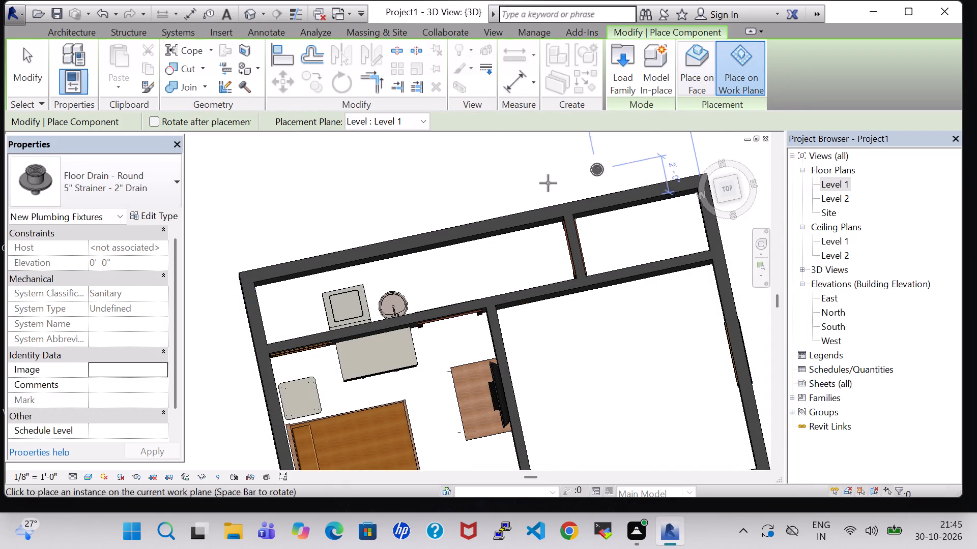
scroll(396, 256, "up", 6)
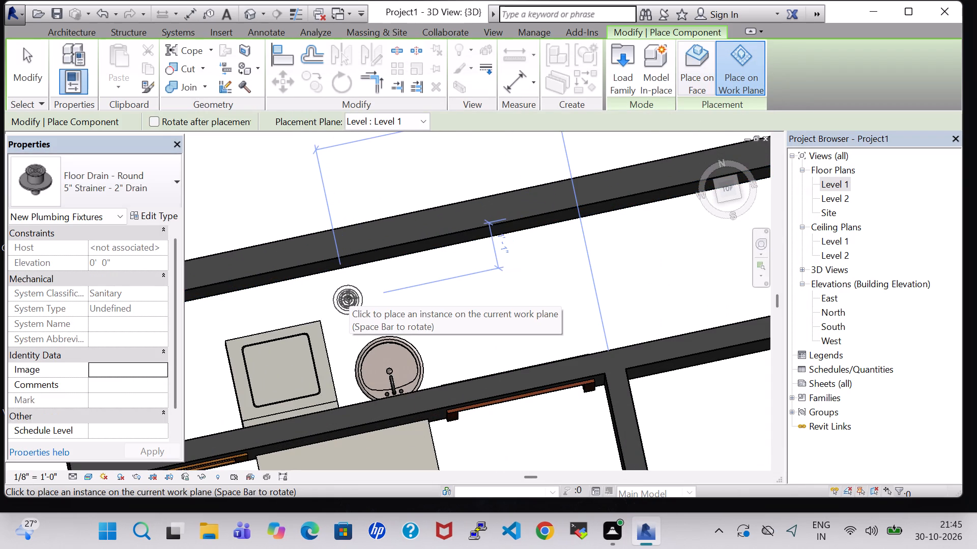
left_click(340, 297)
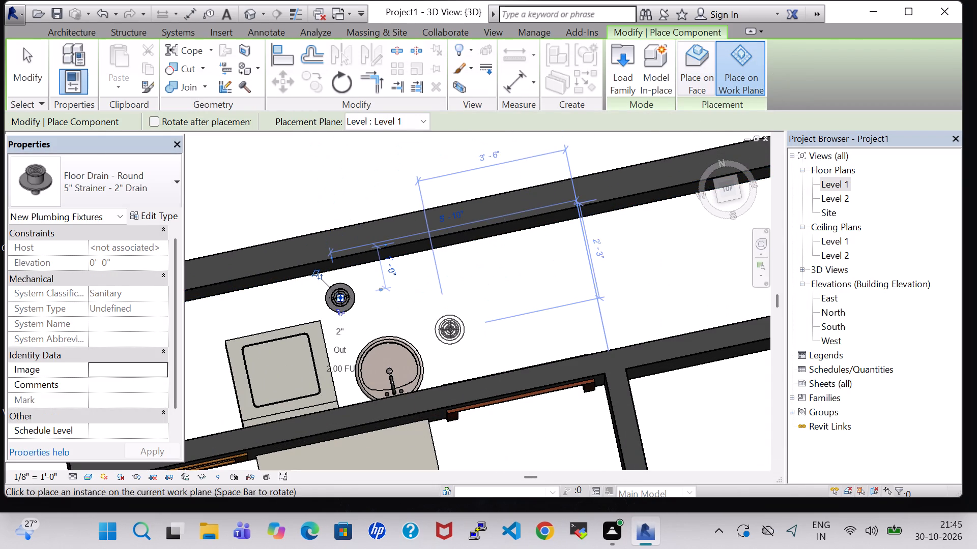
key("Escape")
key("Escape")
scroll(450, 329, "down", 3)
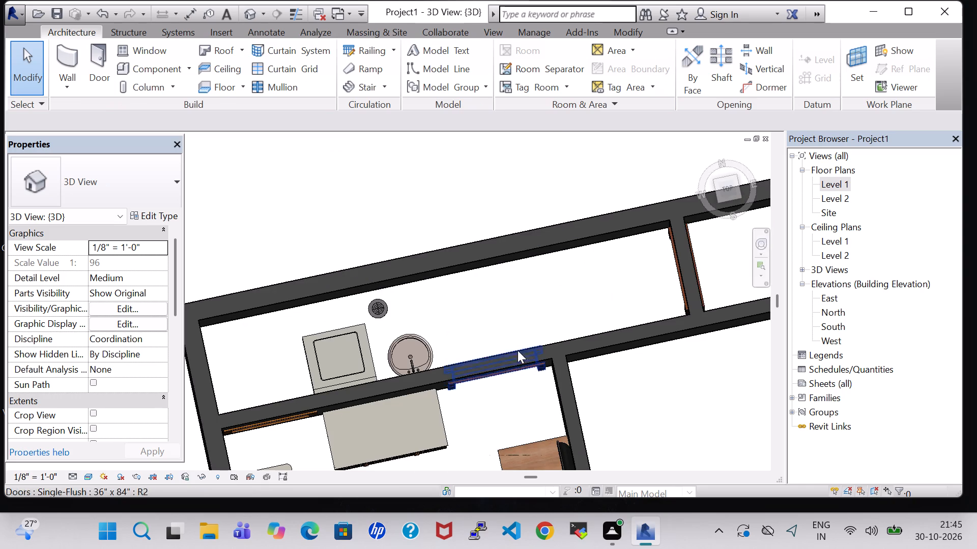
scroll(518, 350, "down", 4)
Place tagged rooms in the narrow north room and the furnished bedroom on the Level 1 floor plan.
double_click(830, 186)
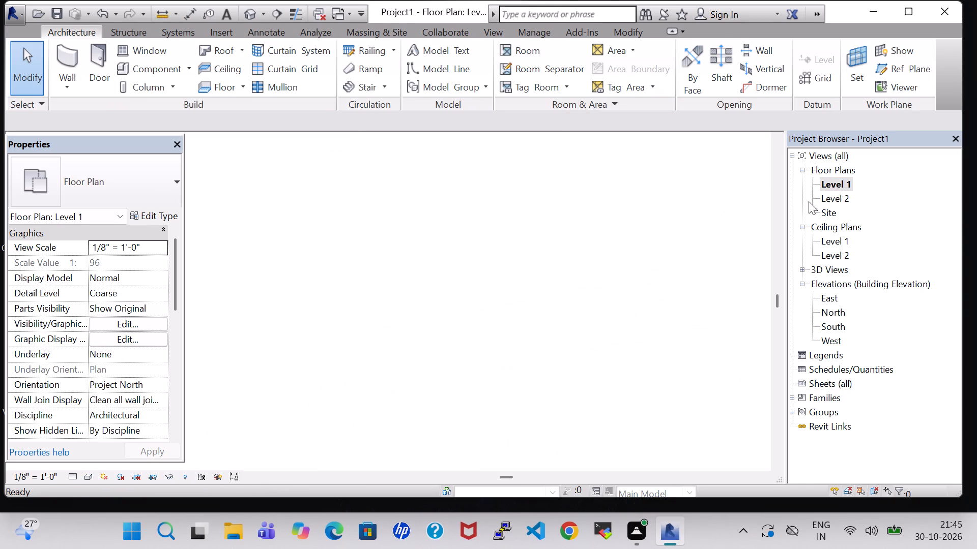
scroll(552, 277, "down", 2)
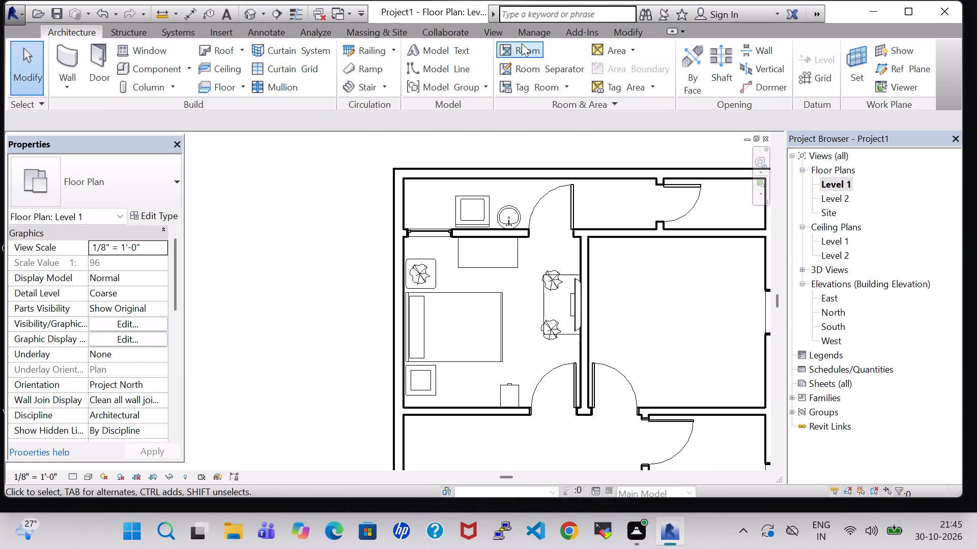
left_click(524, 45)
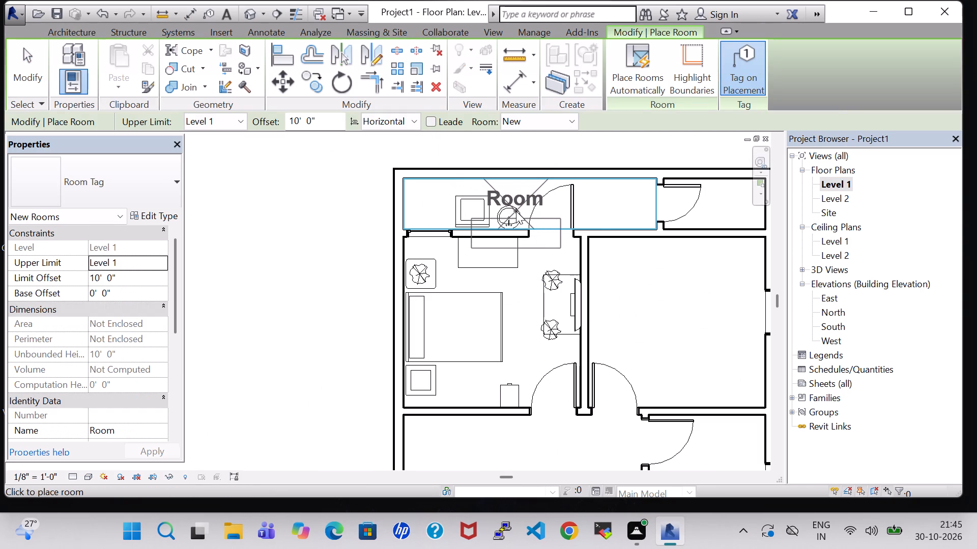
left_click(516, 211)
left_click(501, 313)
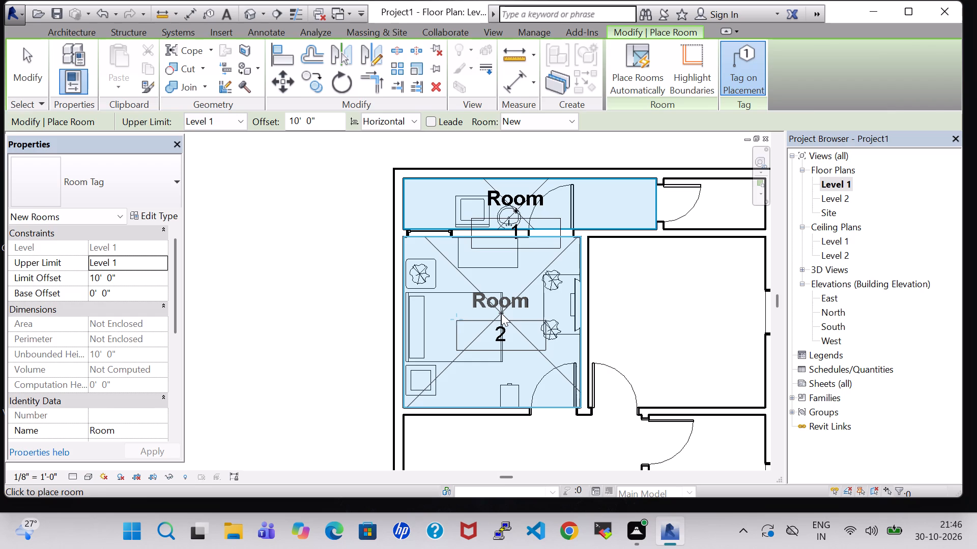
key("Escape")
key("Escape")
Turn off Show Room Number in the Room Tag type properties.
left_click(526, 202)
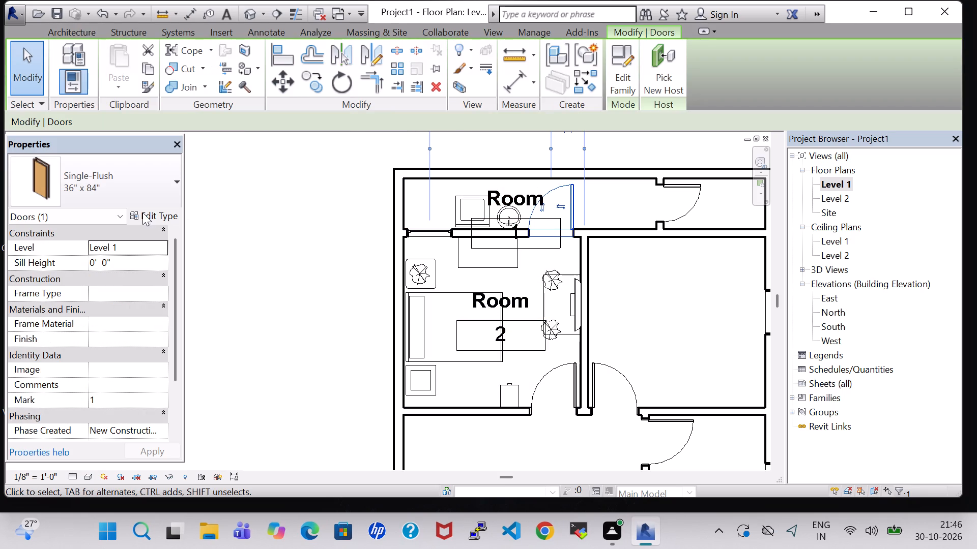
left_click(521, 300)
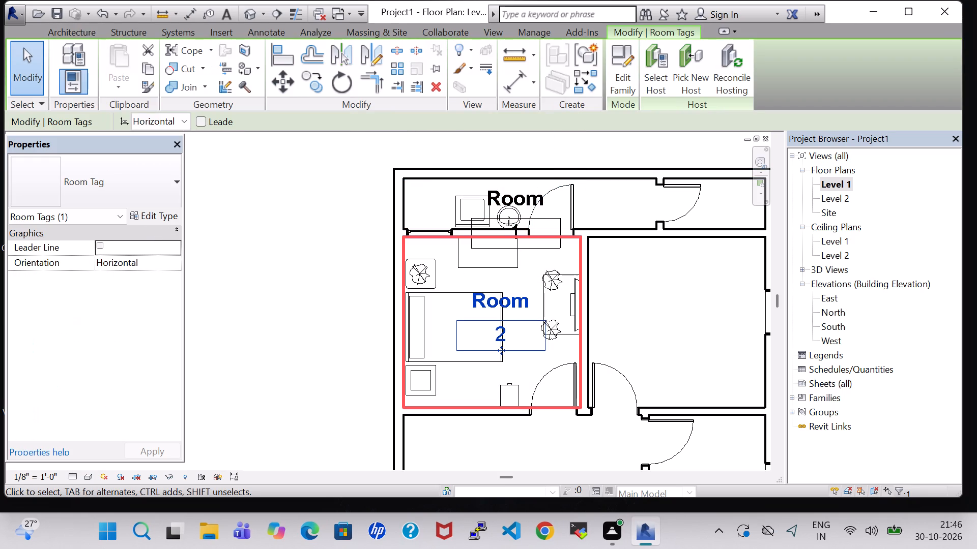
left_click(161, 216)
left_click(355, 229)
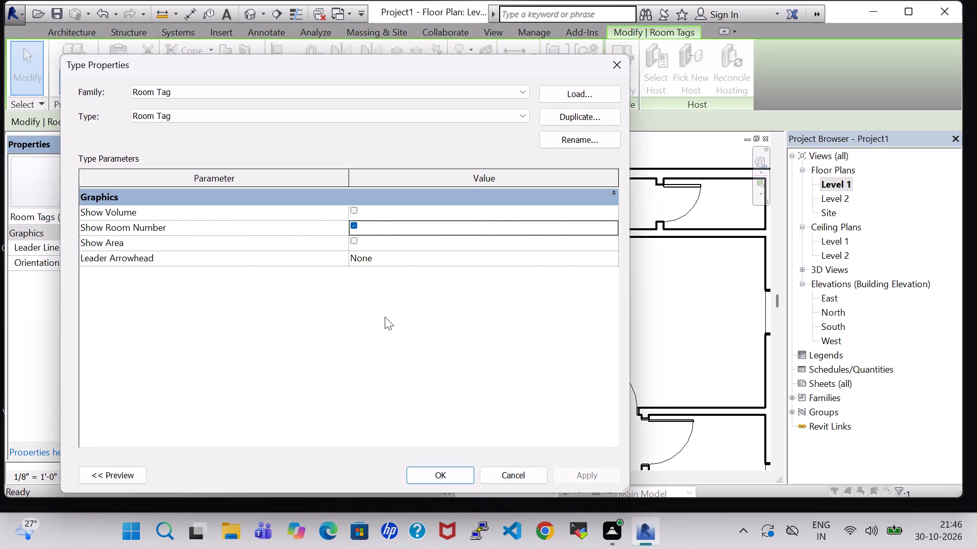
left_click(357, 227)
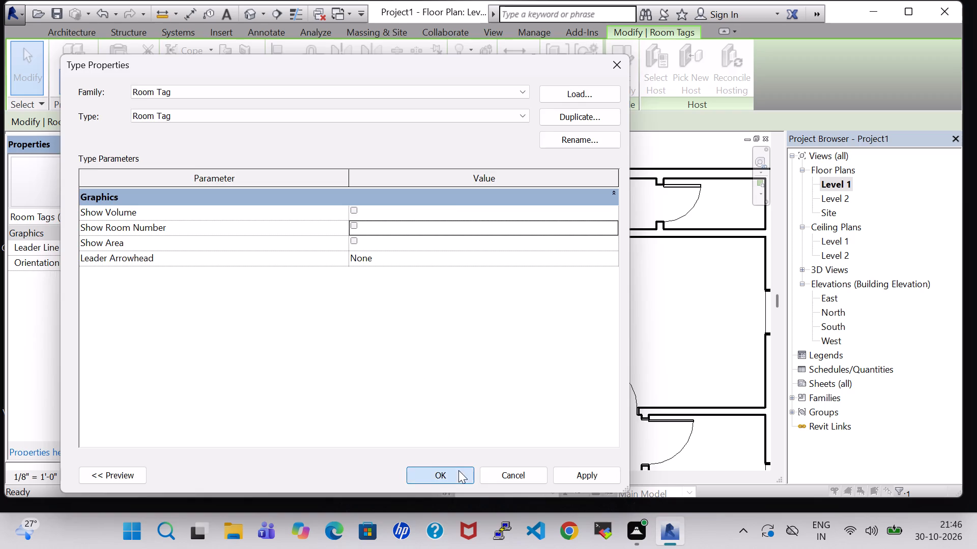
left_click(458, 470)
left_click(673, 310)
Rename the furnished room with the bed as BEDROOM.
left_click(511, 301)
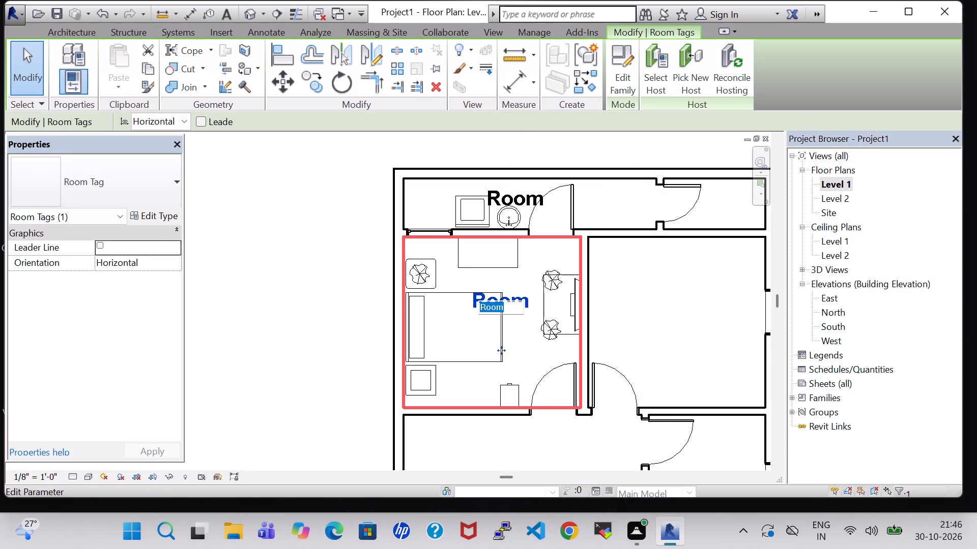
left_click(511, 301)
key("BackSpace")
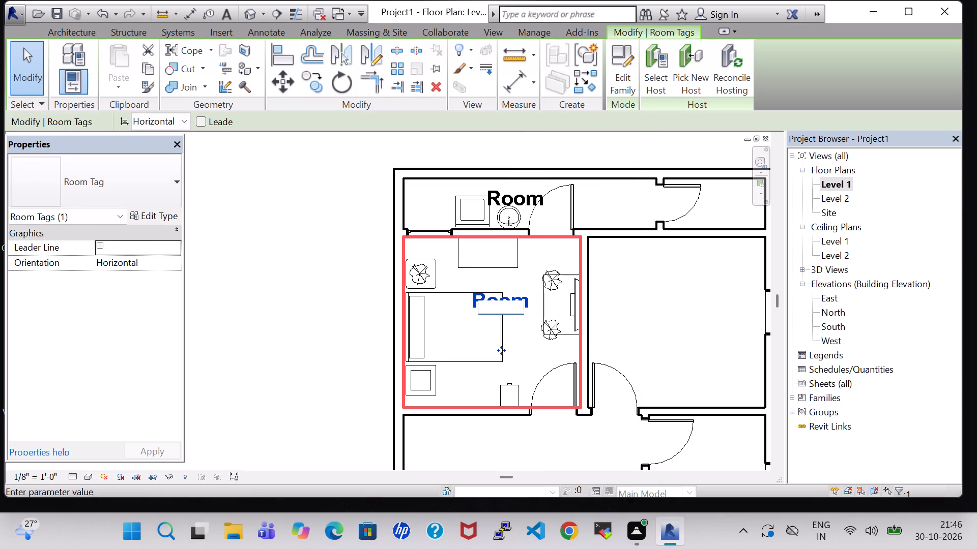
type("BEDROOM")
key("Return")
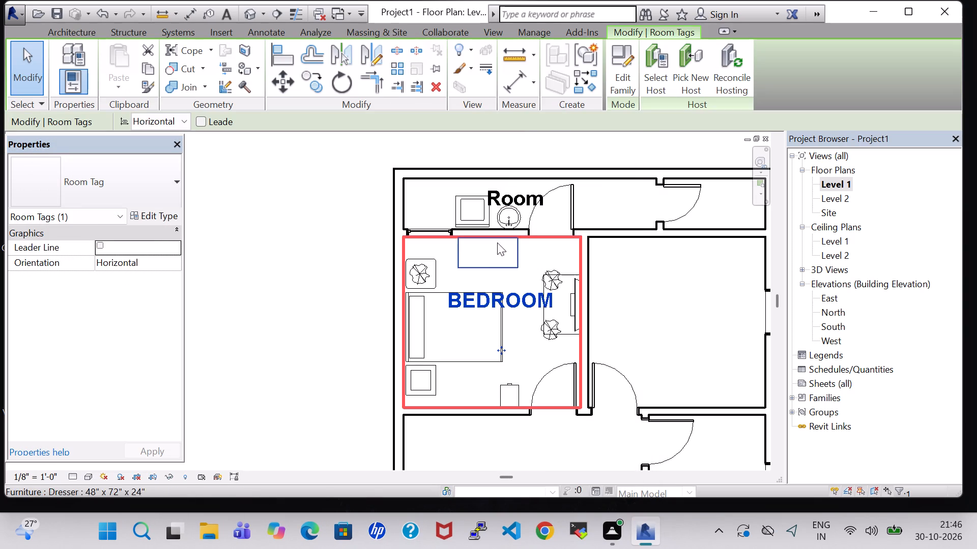
Rename the narrow north room with the washer and sink as OTS /WASH AREA.
double_click(522, 187)
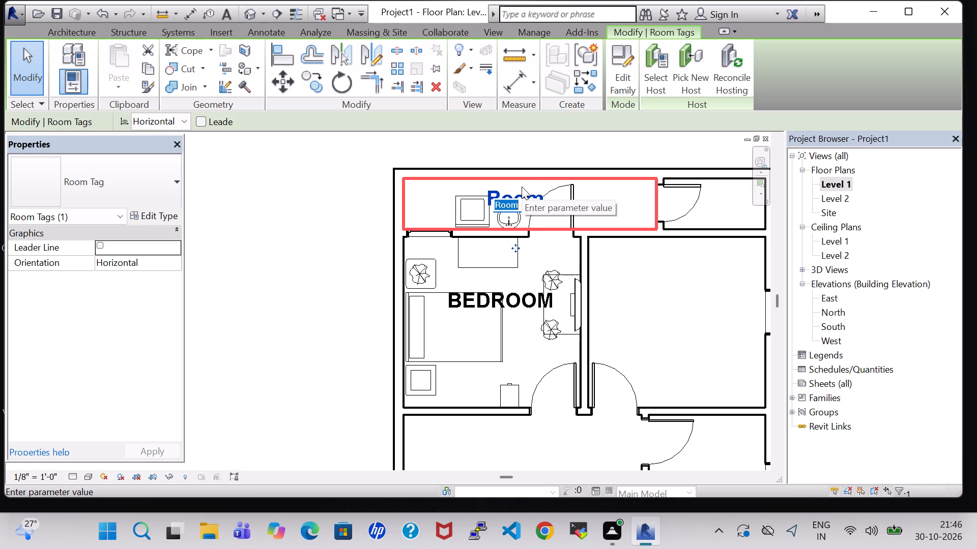
key("BackSpace")
type("OTS")
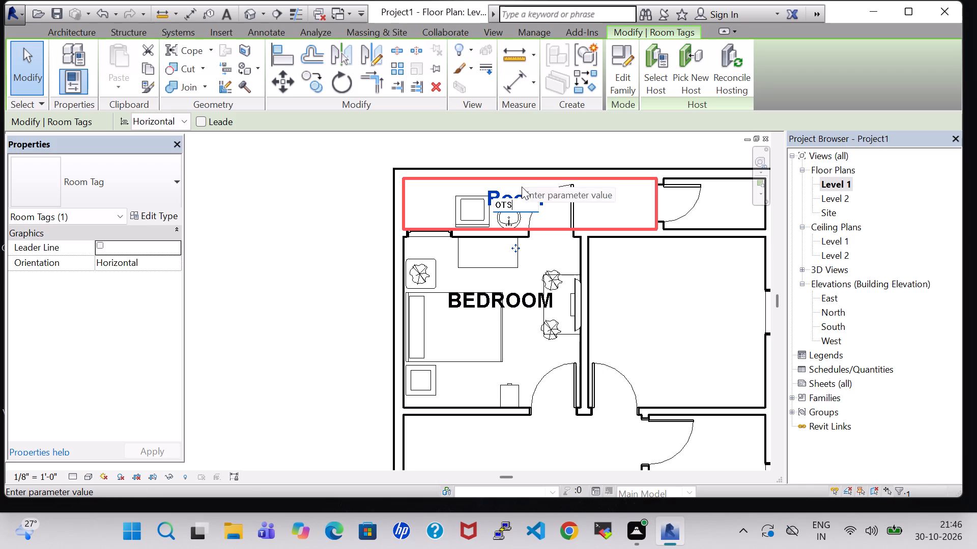
key("space")
key("slash")
type("WASH AREA")
key("Return")
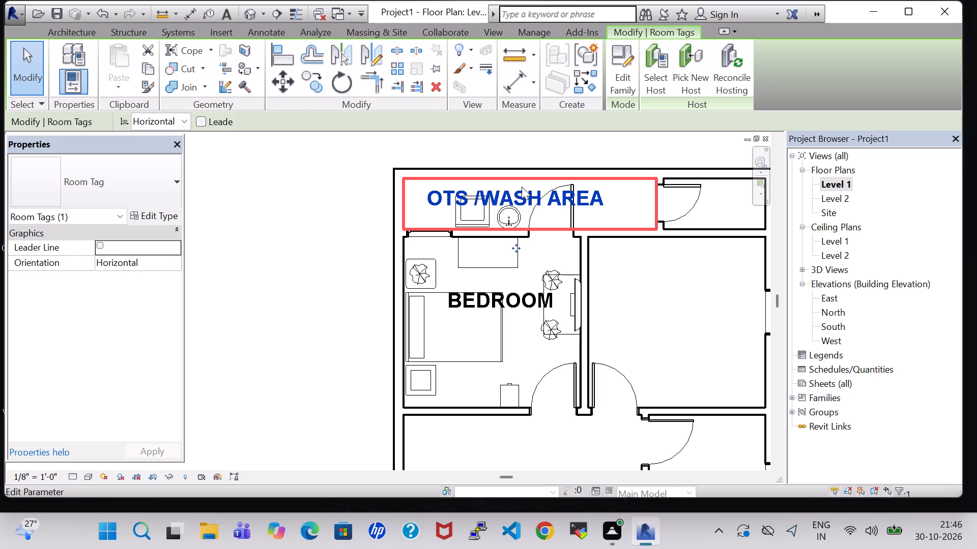
left_click(615, 291)
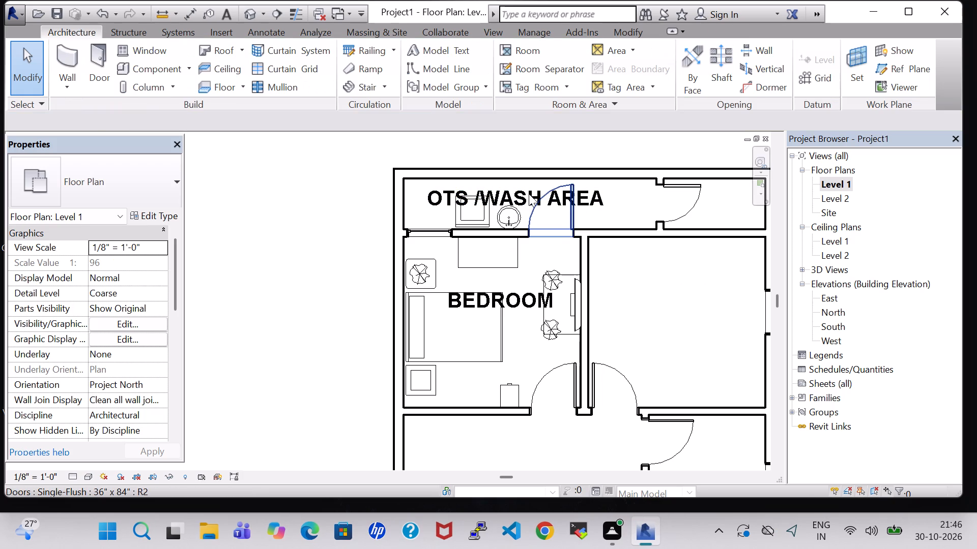
Nudge the OTS /WASH AREA room tag two increments south and two increments east.
left_click(513, 193)
key("Down")
key("Down")
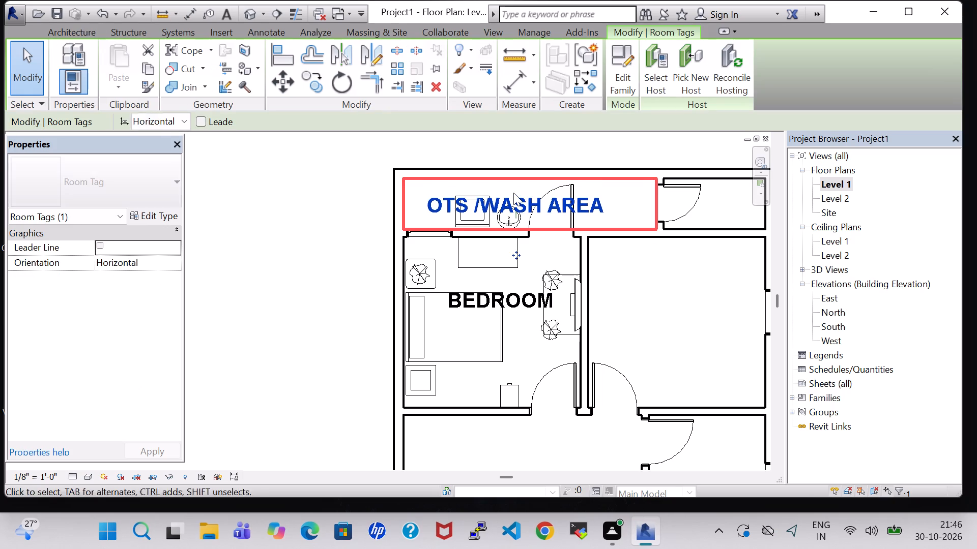
key("Right")
key("Right")
left_click(667, 293)
Nudge the 36" x 84" single-flush door between the bedroom and the OTS /WASH AREA one increment west.
scroll(667, 293, "down", 1)
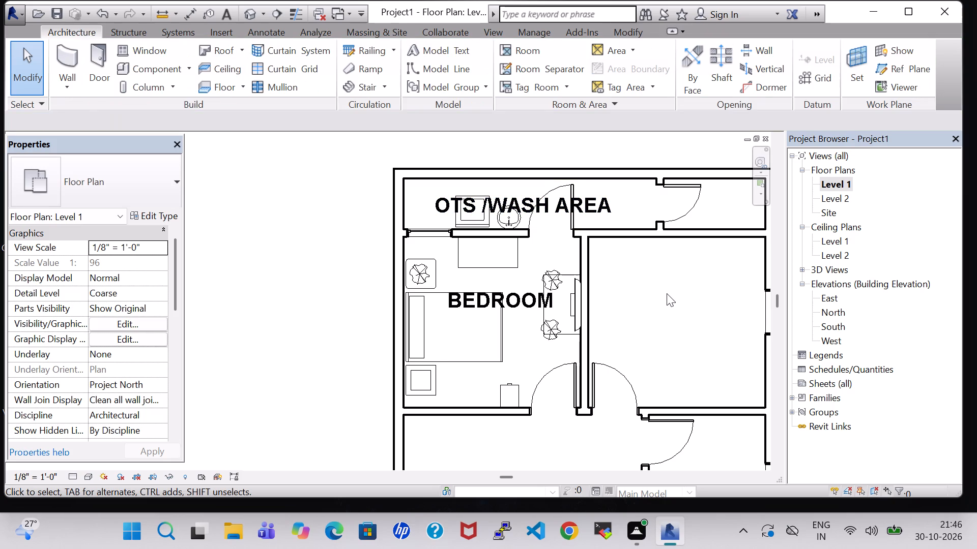
scroll(667, 293, "down", 3)
middle_click(667, 293)
middle_click_drag(612, 291, 531, 293)
scroll(538, 293, "up", 2)
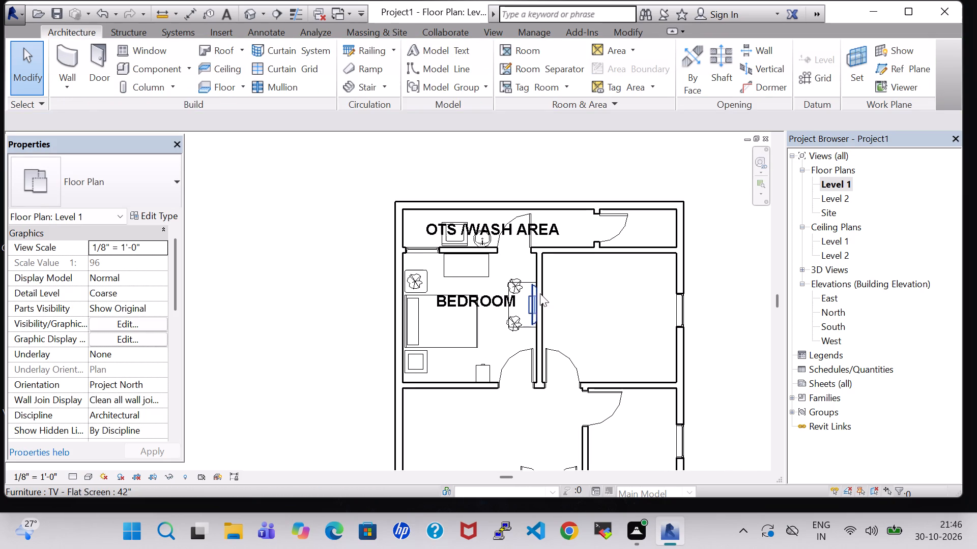
left_click(494, 228)
key("Left")
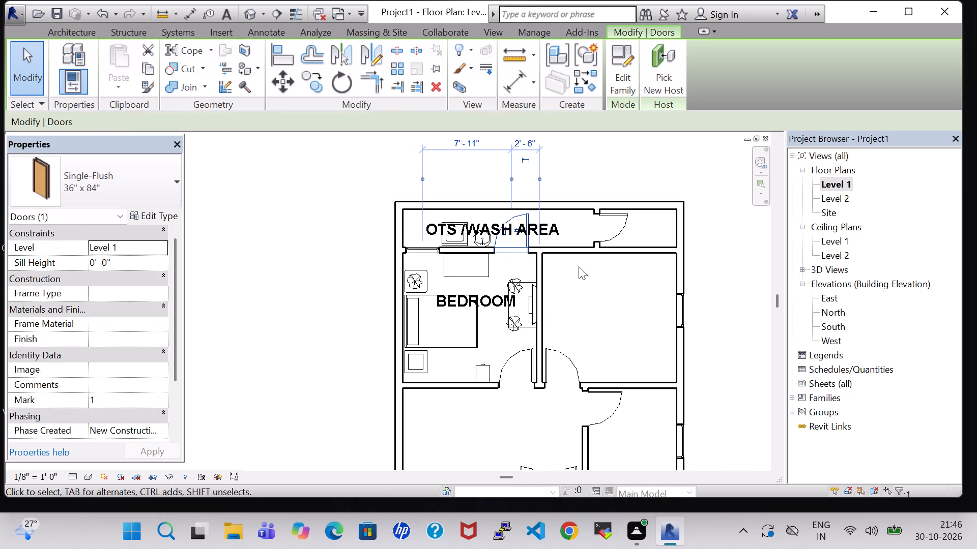
Nudge the 36" x 84" single-flush door between the bedroom and the OTS /WASH AREA one increment east.
key("Right")
left_click(579, 297)
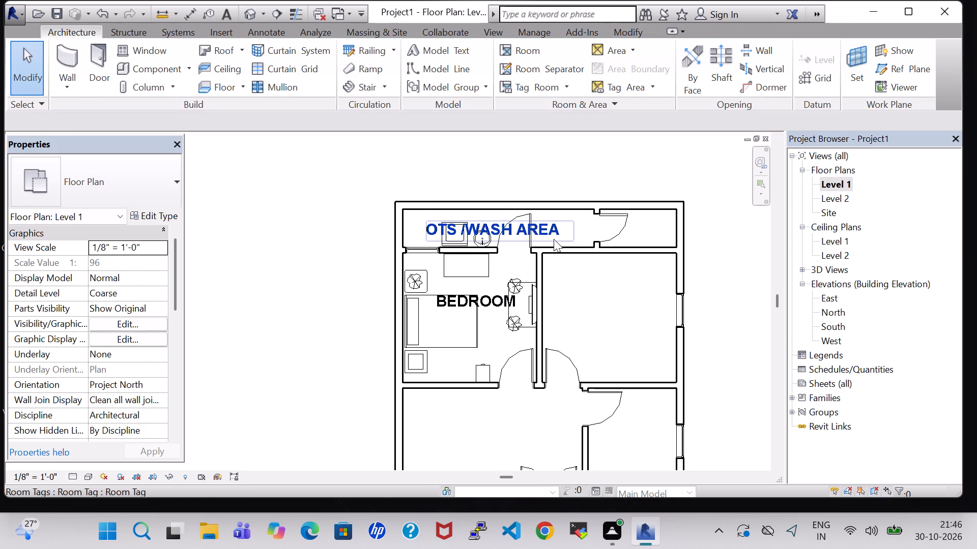
Nudge the OTS /WASH AREA room tag seven increments west and one increment north.
left_click(560, 228)
key("Left")
key("Left")
key("Left")
key("Left")
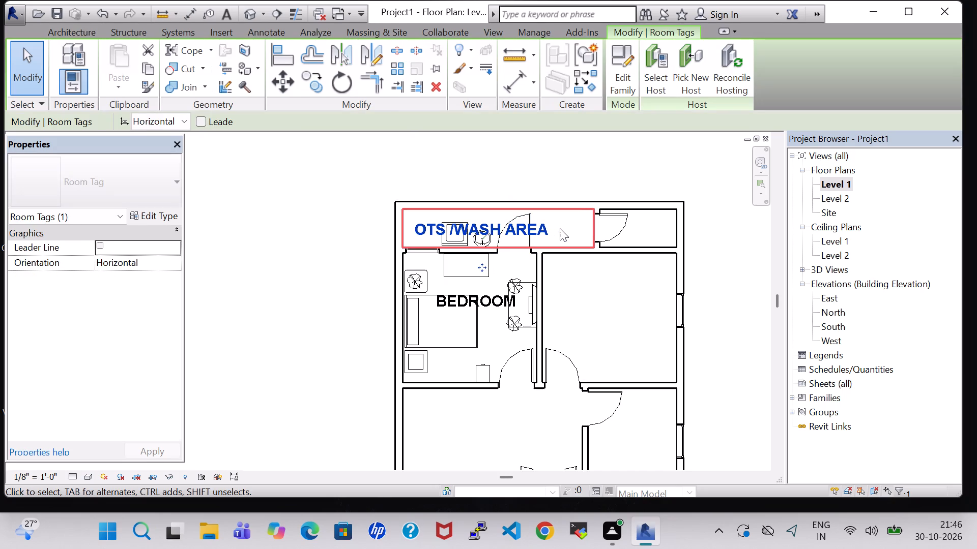
key("Left")
key("Left")
key("Left")
key("Up")
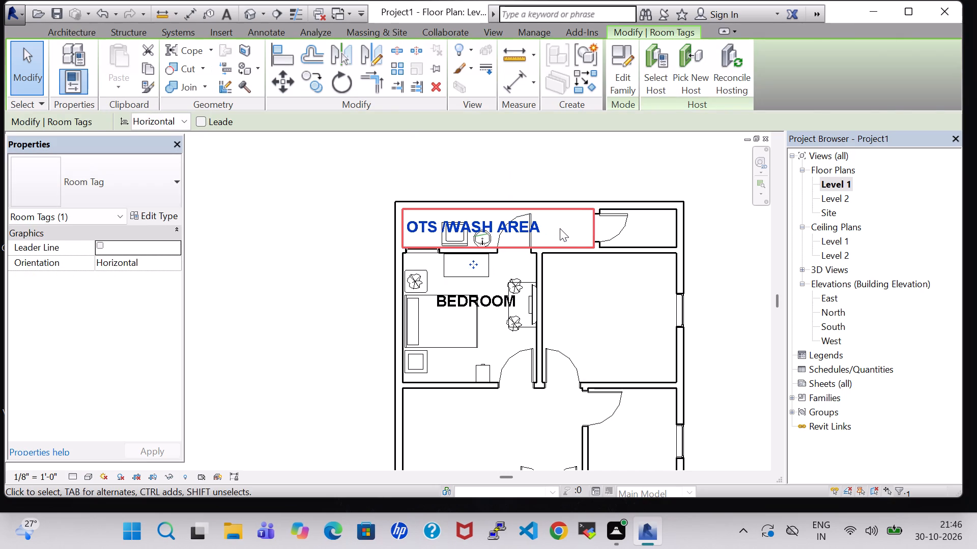
left_click(617, 323)
Load the Toilet-Domestic-3D family from the US Imperial library's Plumbing, Architectural, Fixtures, Water Closets folder as a component.
scroll(617, 323, "down", 1)
middle_click_drag(616, 323, 583, 323)
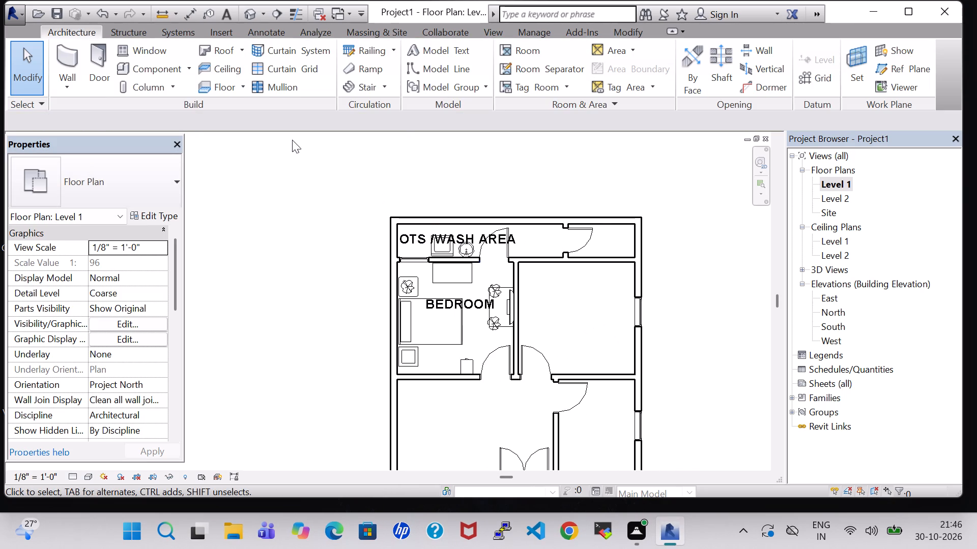
left_click(155, 69)
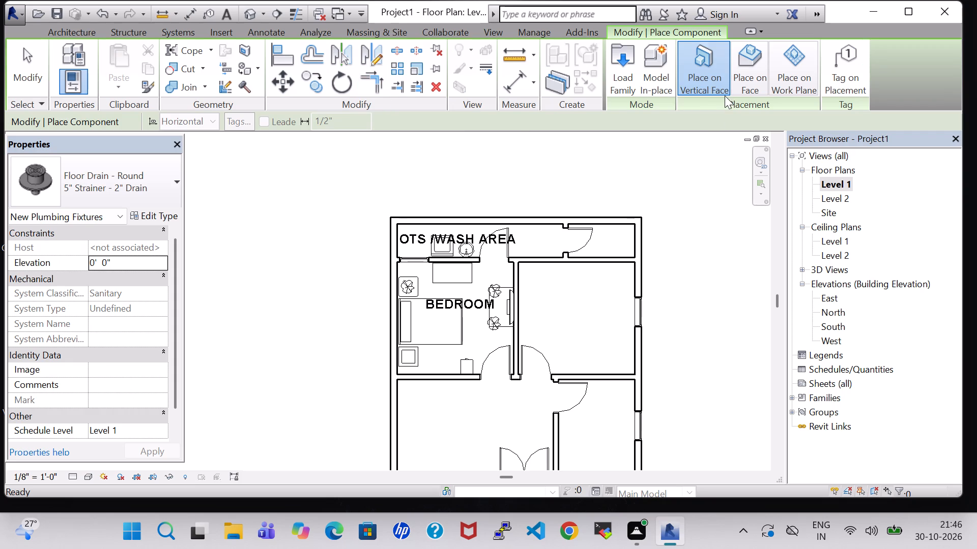
left_click(618, 63)
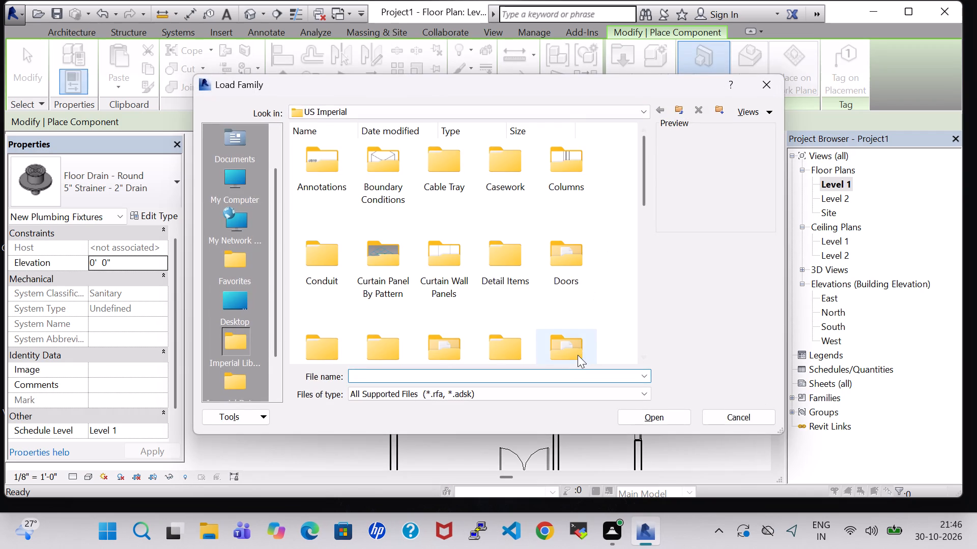
double_click(578, 355)
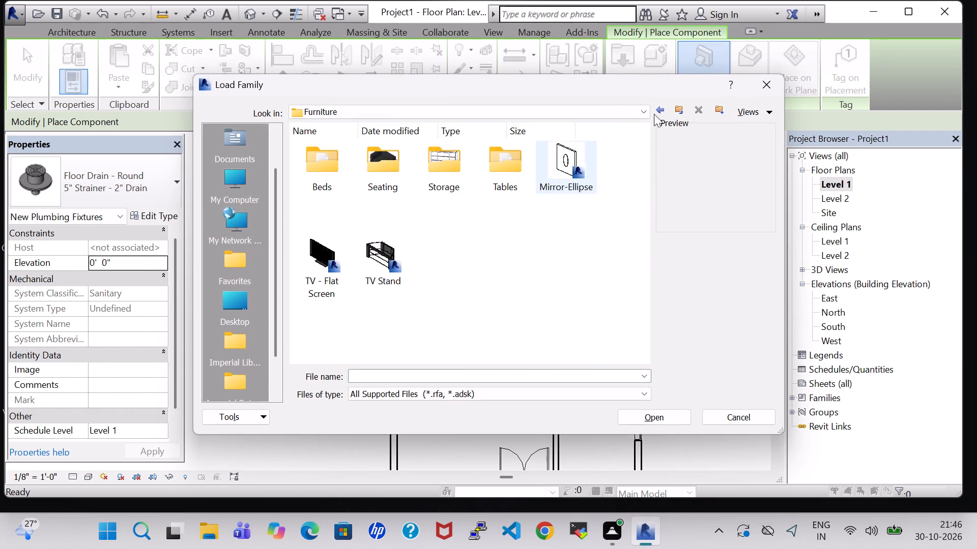
left_click(659, 110)
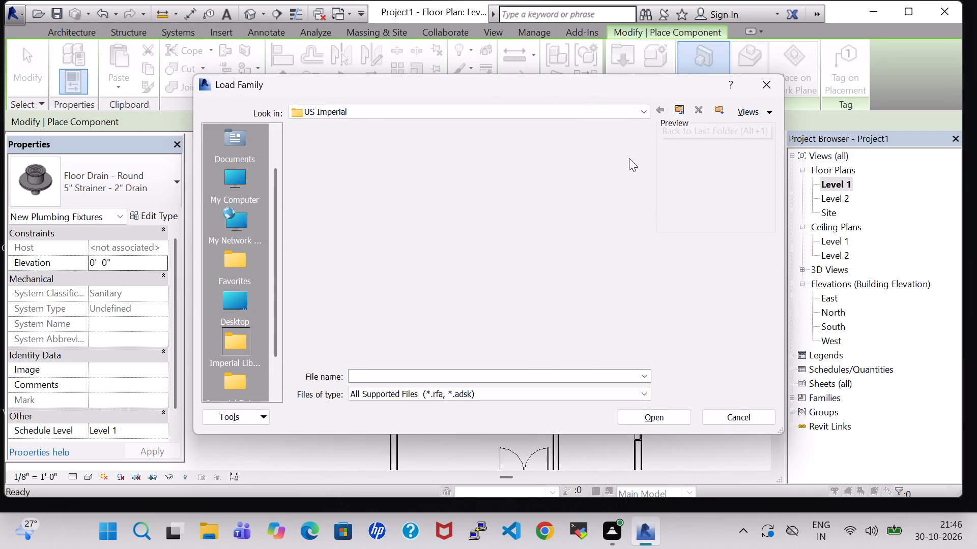
left_click(501, 267)
key("p")
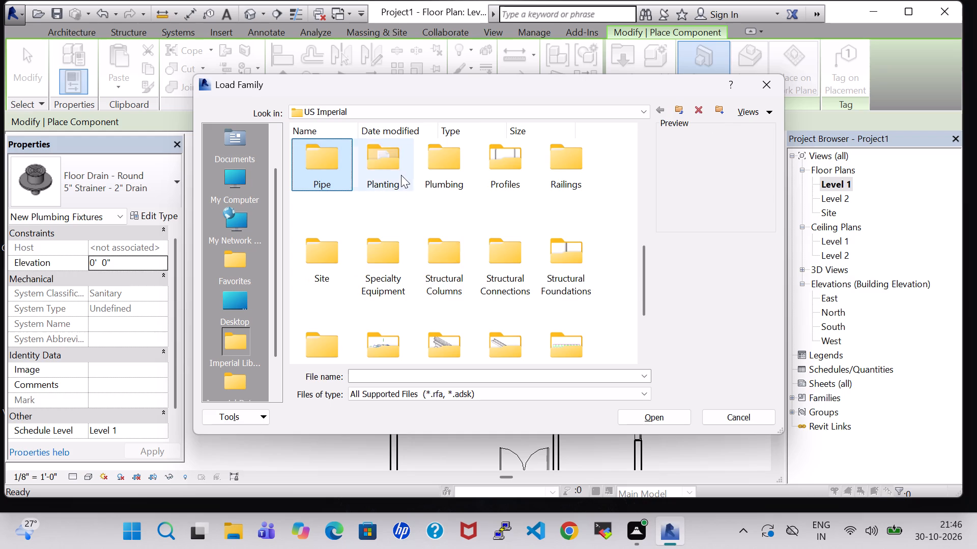
double_click(452, 175)
double_click(323, 174)
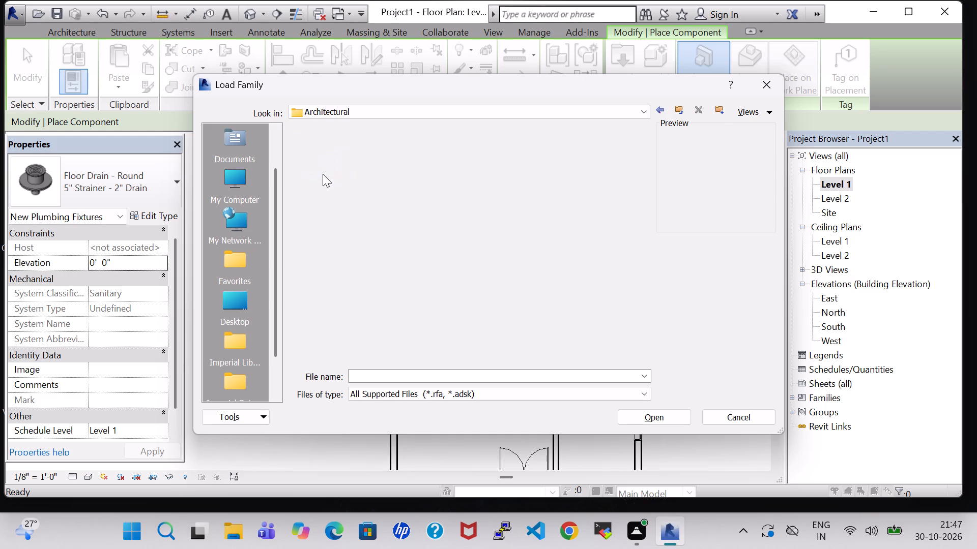
double_click(384, 181)
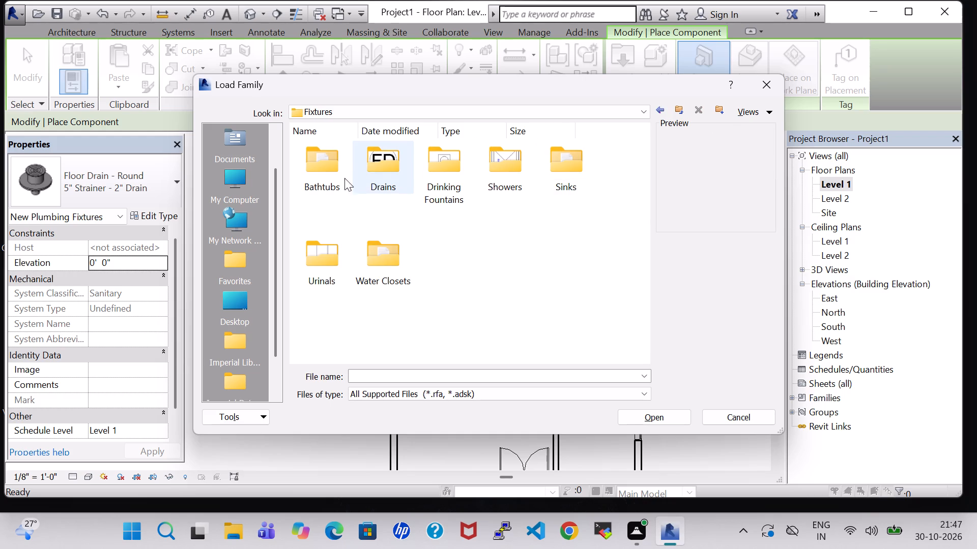
double_click(384, 235)
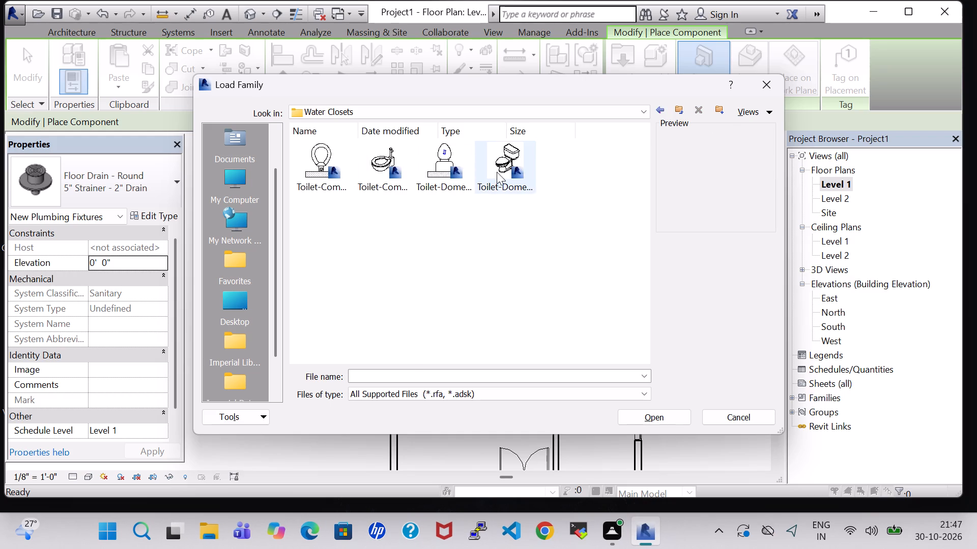
left_click(510, 172)
left_click(650, 419)
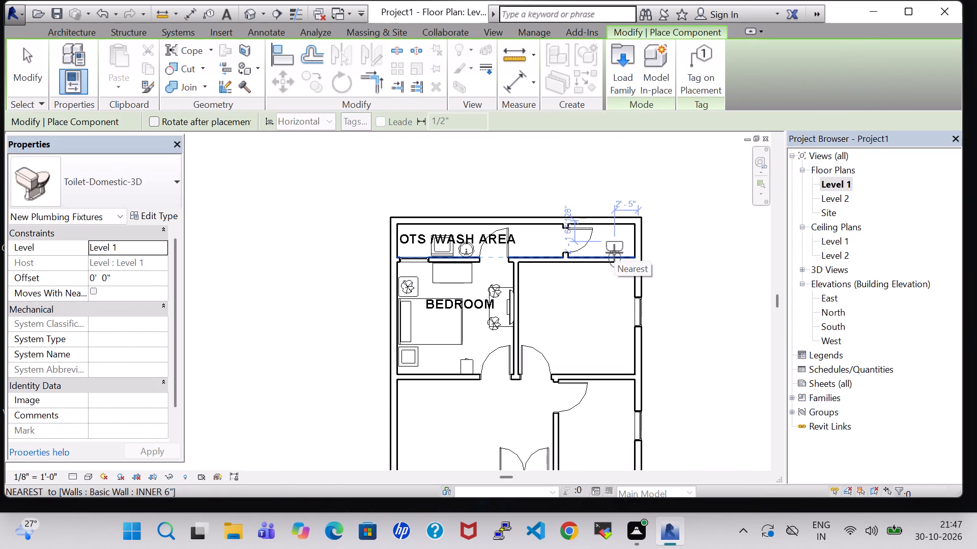
Place the Toilet-Domestic-3D in the small northeast room, rotated so its tank backs onto the east wall.
scroll(614, 253, "up", 1)
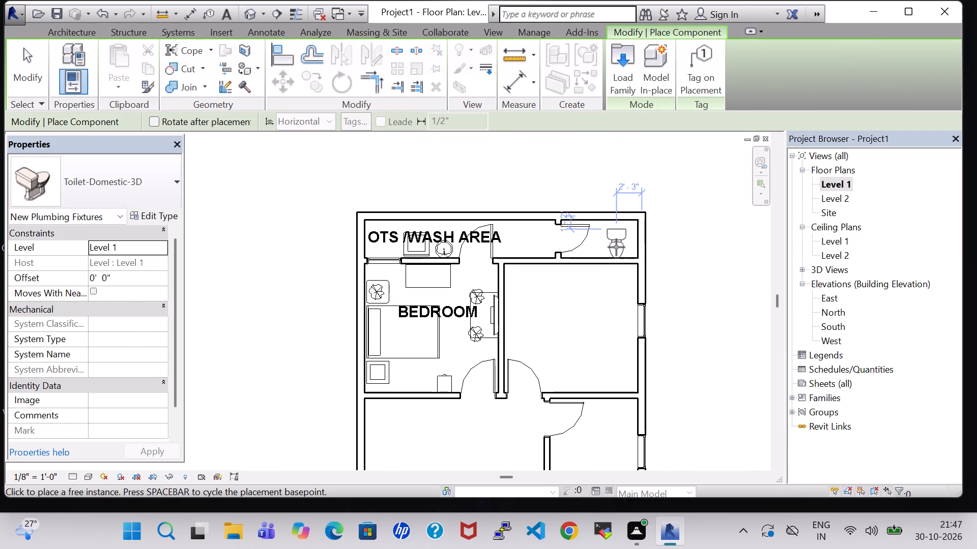
key("space")
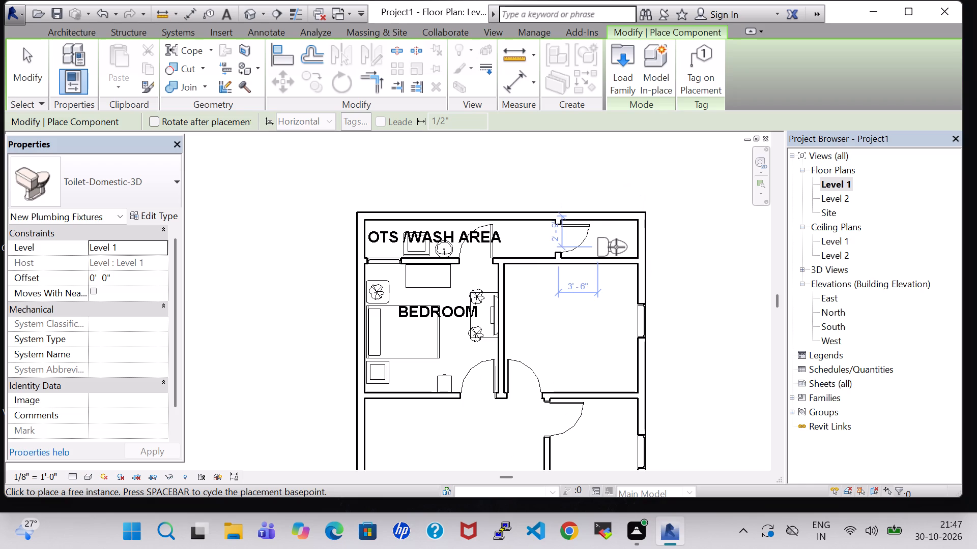
key("space")
key("space")
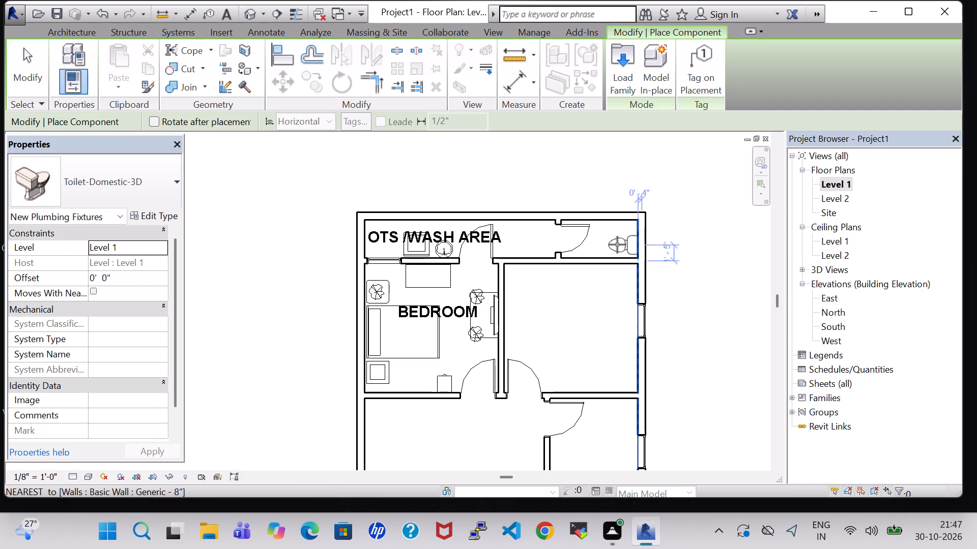
left_click(617, 245)
key("Escape")
key("Escape")
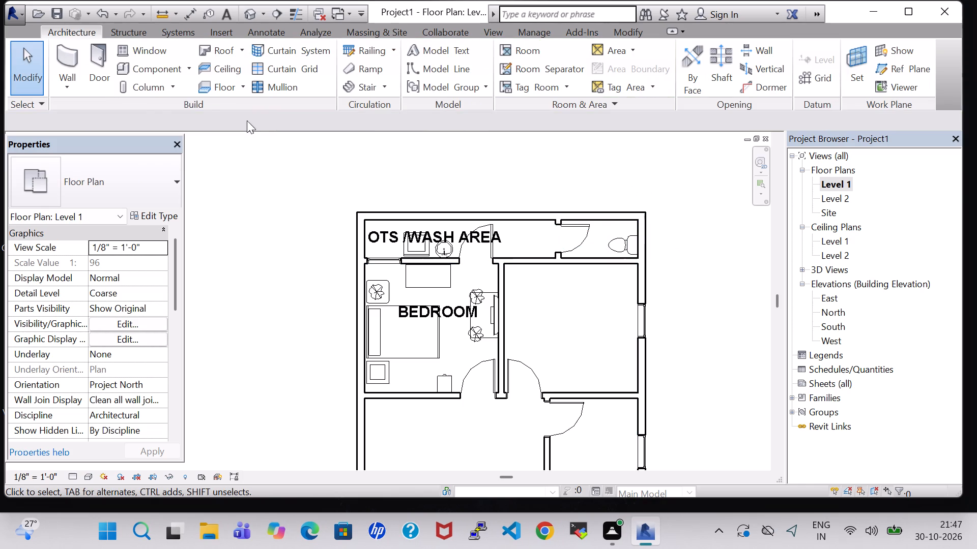
Load the Sink Vanity-Square family from the US Imperial library's Plumbing, Architectural, Fixtures, Sinks folder as a component.
left_click(151, 74)
left_click(629, 68)
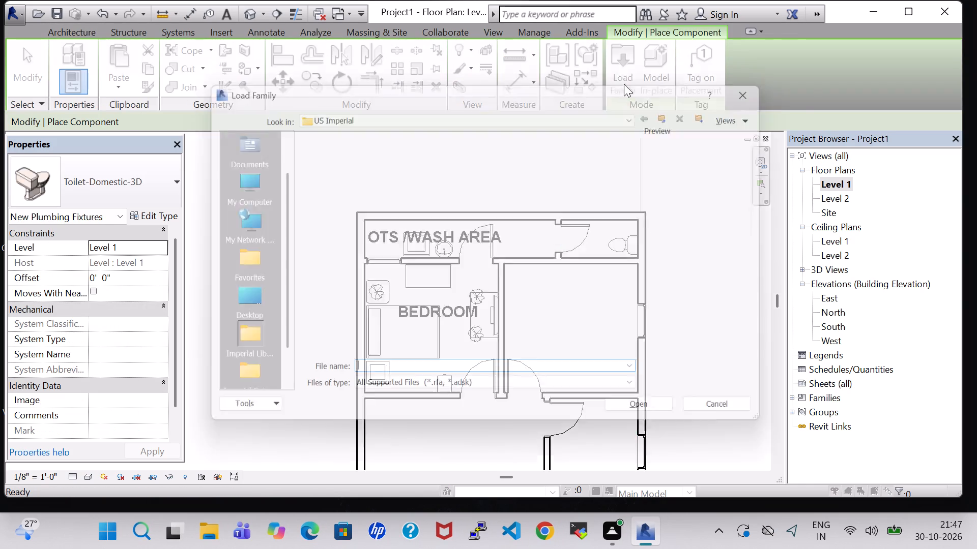
left_click(571, 351)
key("p")
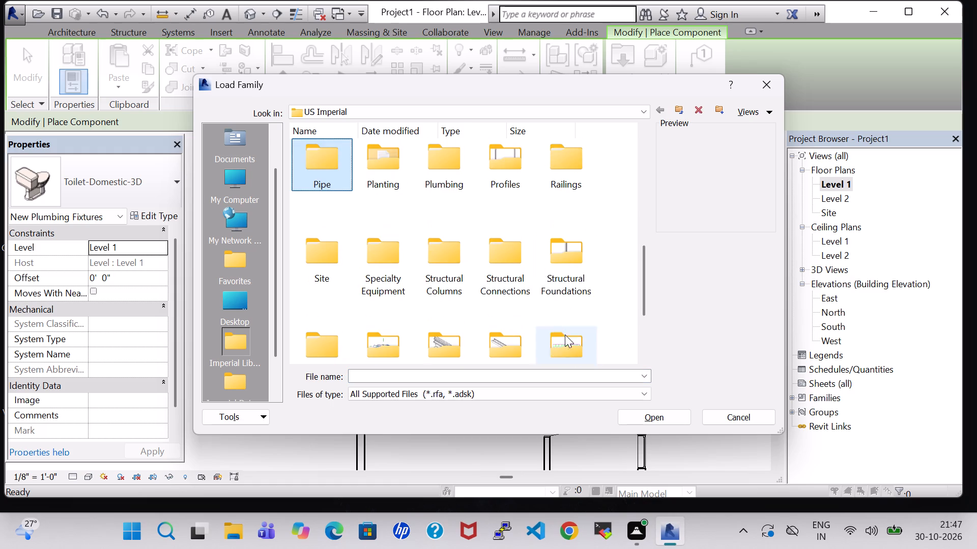
double_click(433, 177)
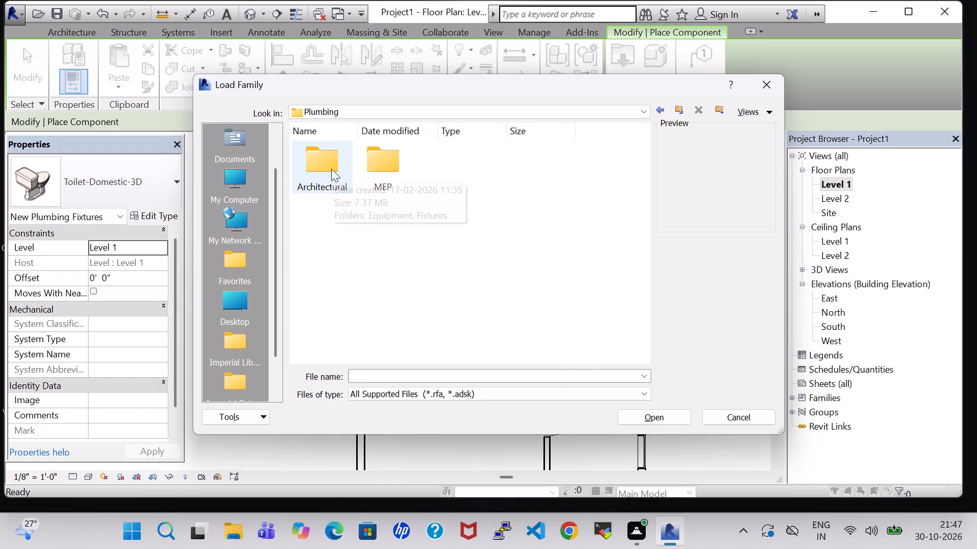
double_click(331, 169)
double_click(381, 171)
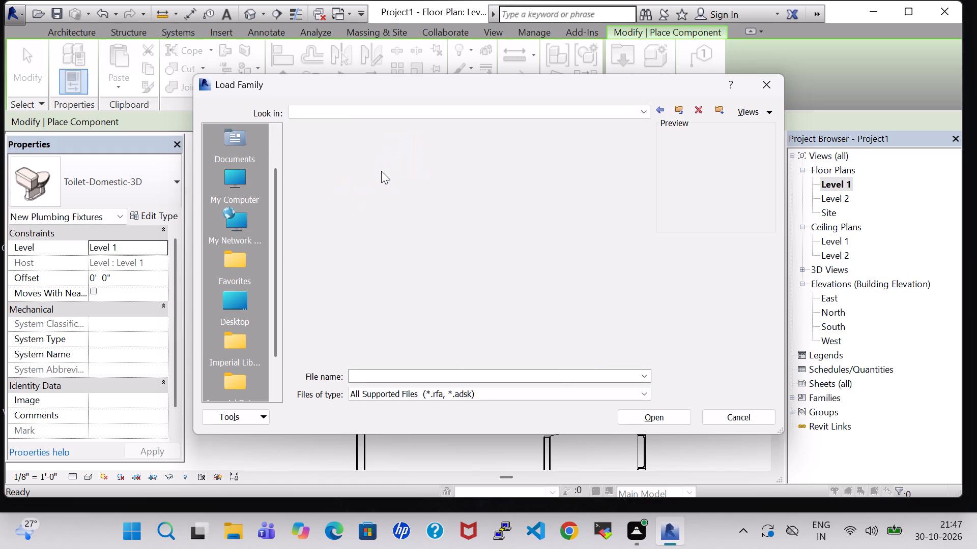
double_click(557, 167)
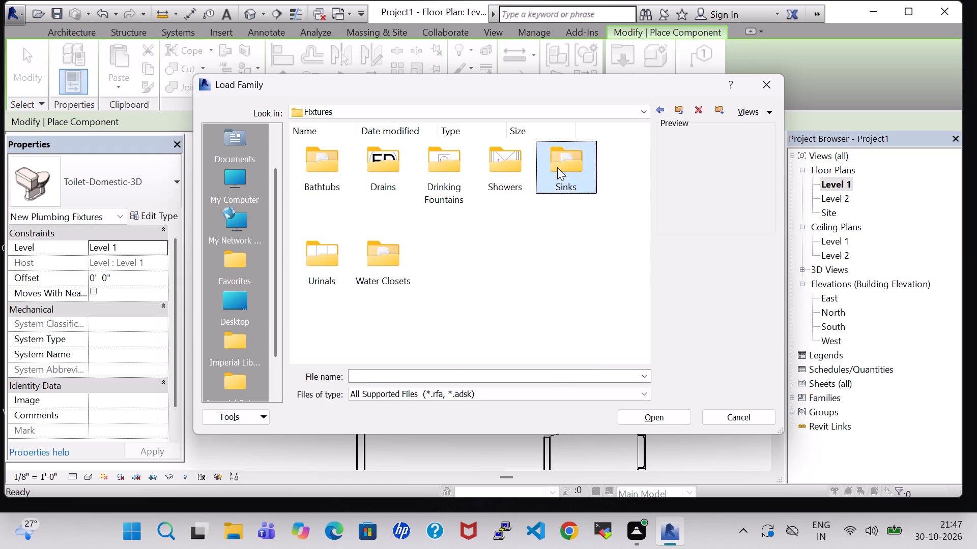
left_click(332, 250)
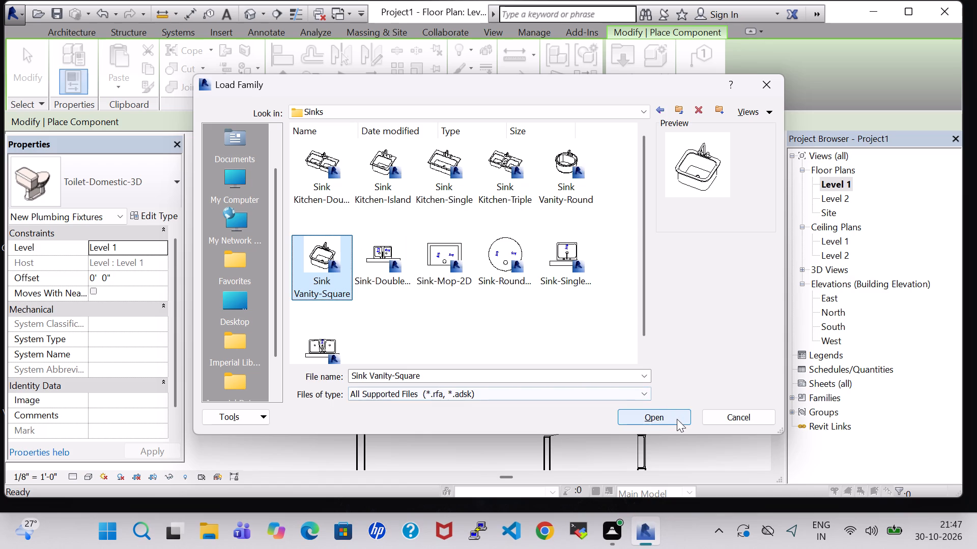
left_click(676, 419)
Place the 20" x 18" Sink Vanity-Square in the small northeast room, rotated with its back against the south wall beside the door.
scroll(605, 292, "up", 6)
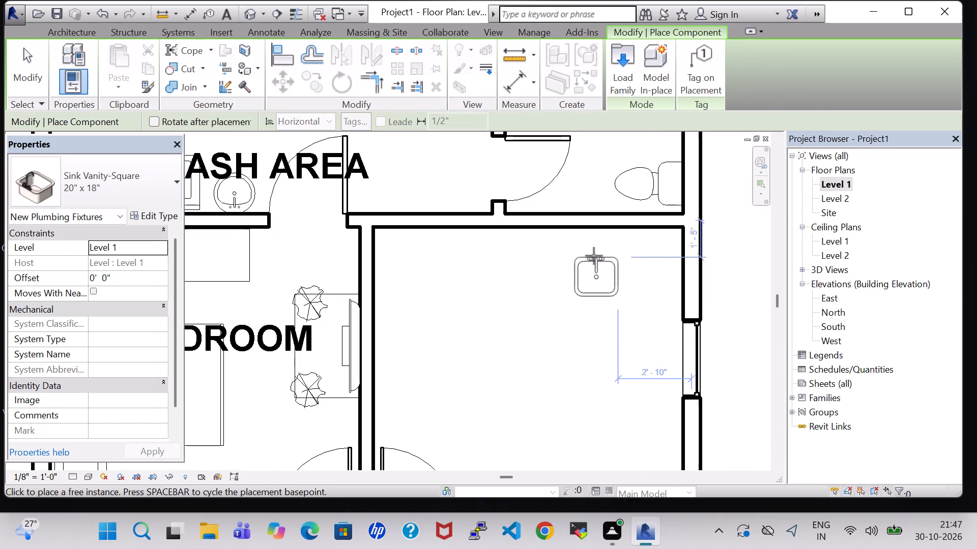
key("space")
key("space")
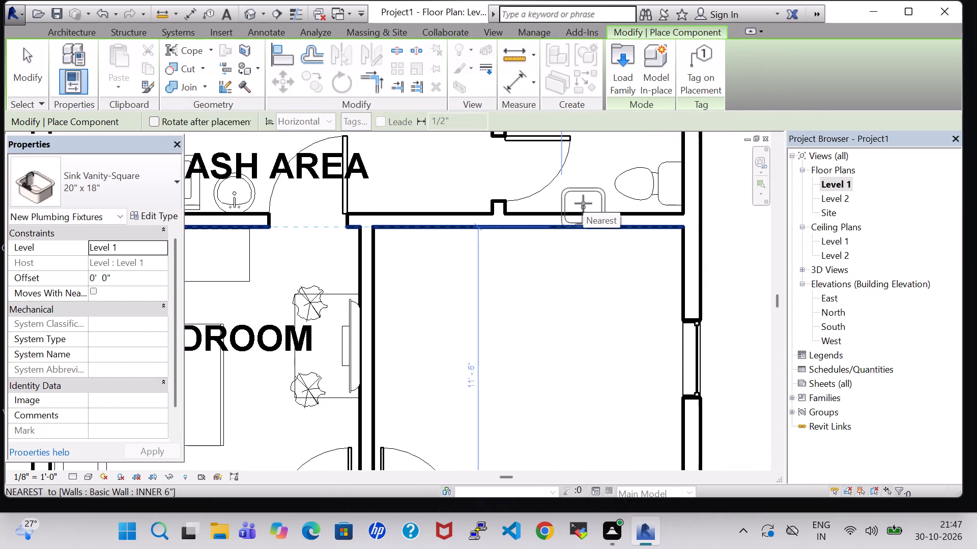
scroll(578, 189, "down", 2)
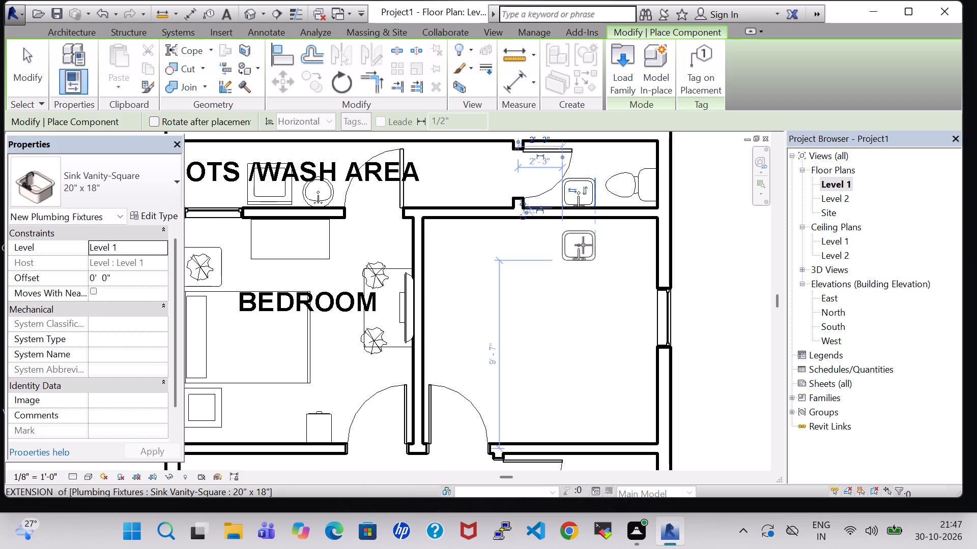
key("Escape")
key("Escape")
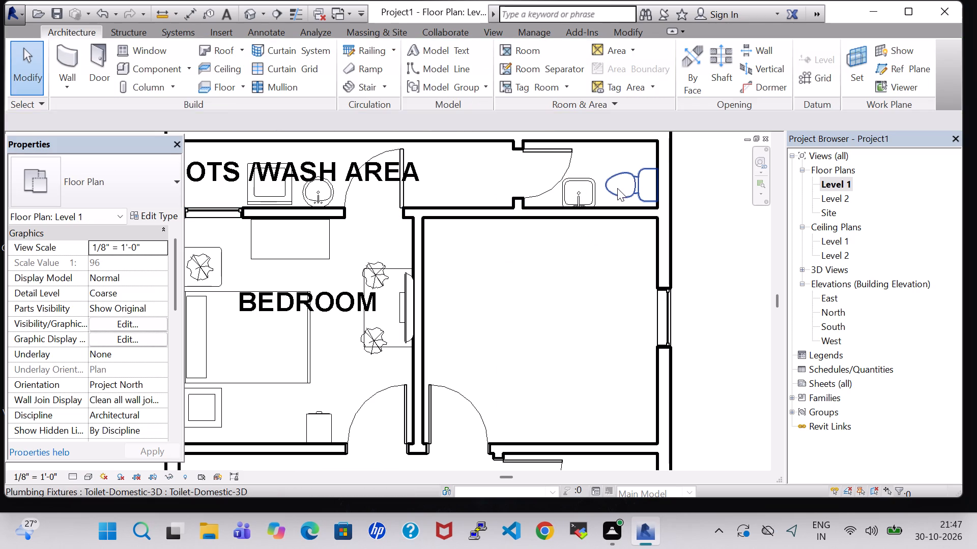
Nudge the toilet in the small northeast room a net seven increments north along the east wall.
left_click(617, 188)
key("Up")
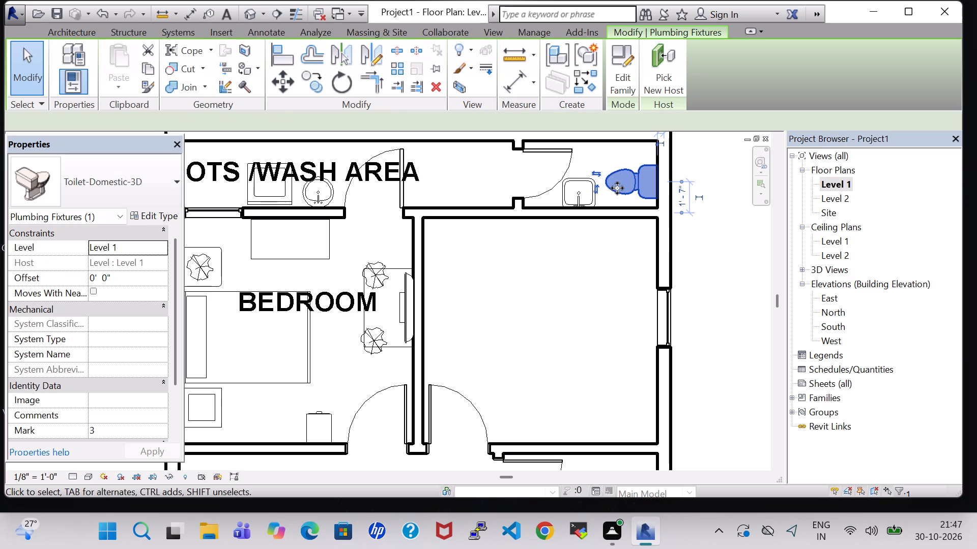
key("Up")
key("Up")
key("Up")
key("Up")
key("Up")
key("Up")
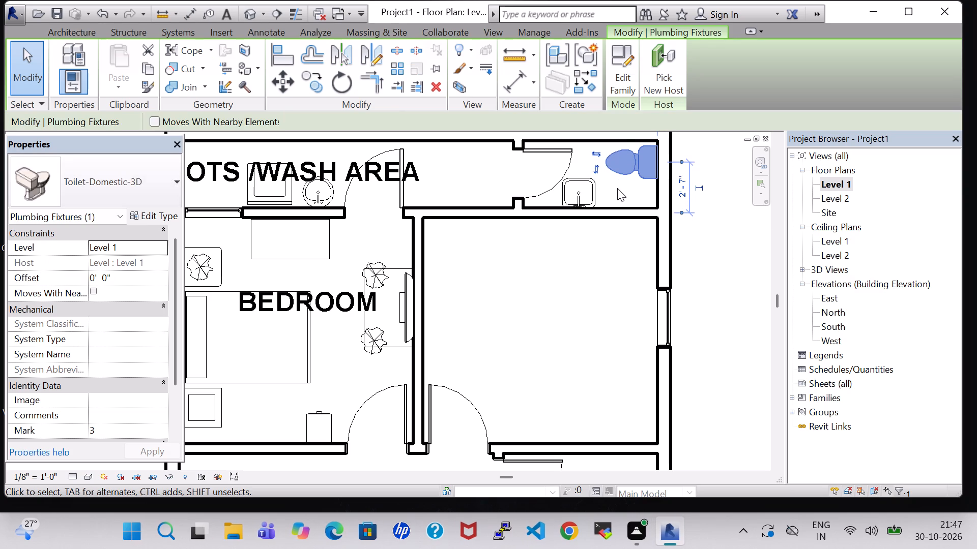
key("Up")
key("Down")
left_click(705, 239)
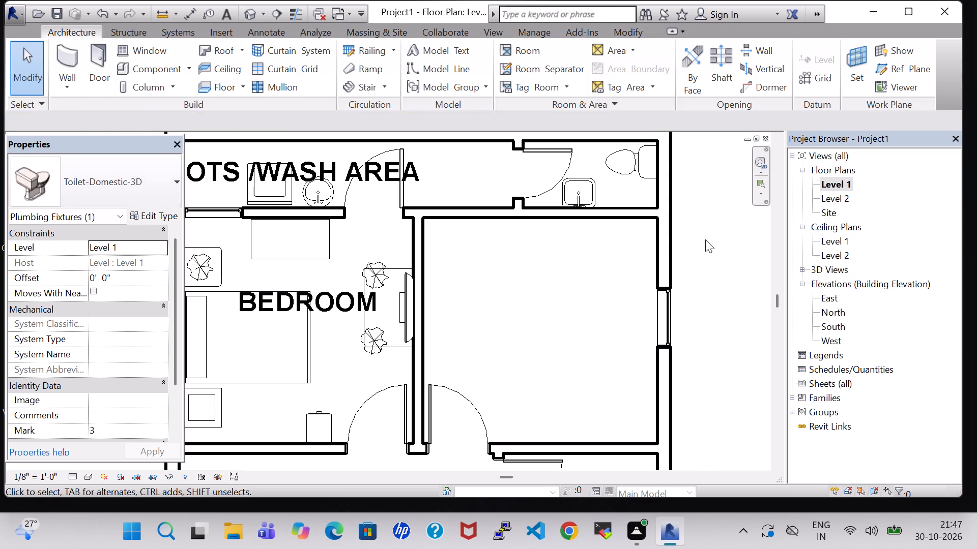
left_click(581, 299)
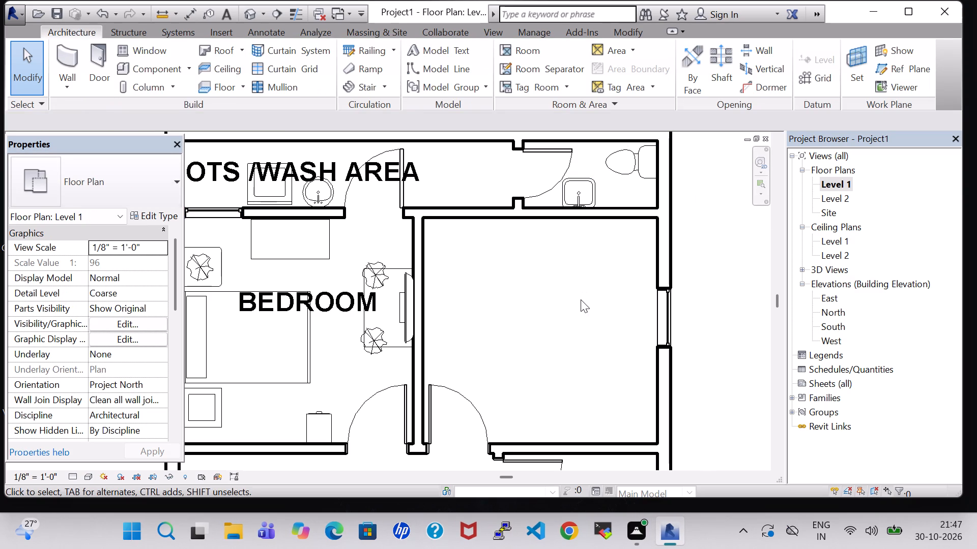
Create a similar 24" x 48" Mirror-Ellipse from the bedroom's south-wall mirror and place it on the wall behind the northeast room's sink.
left_click(313, 441)
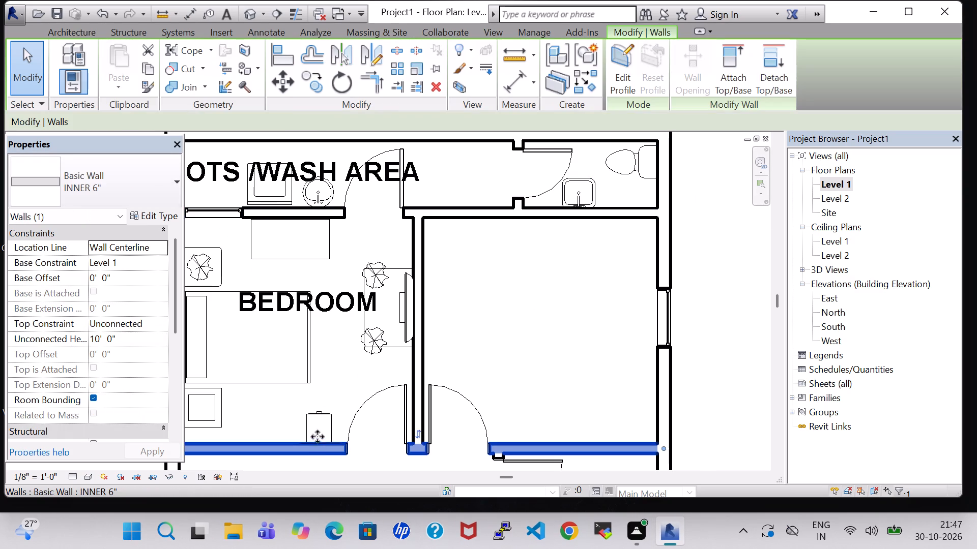
left_click(346, 374)
scroll(338, 473, "up", 6)
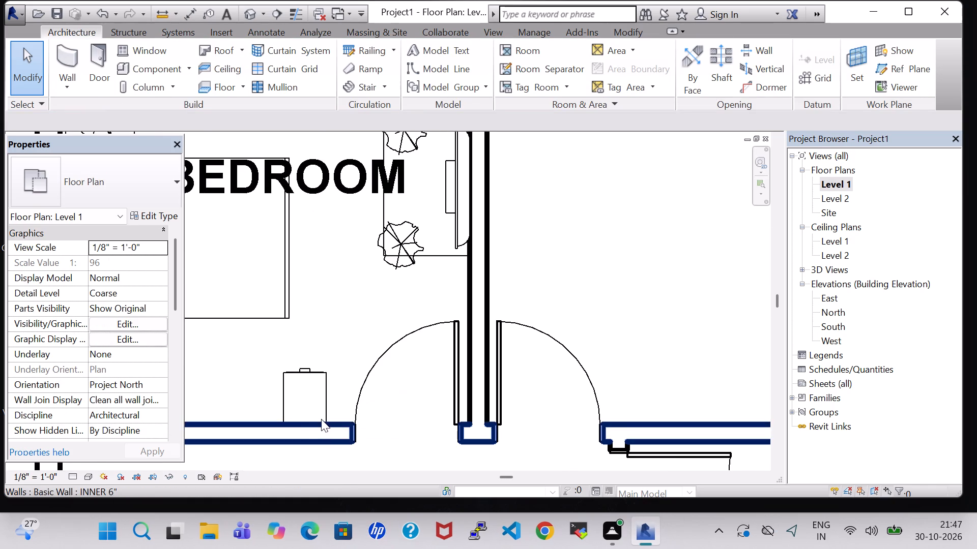
left_click(300, 424)
right_click(300, 424)
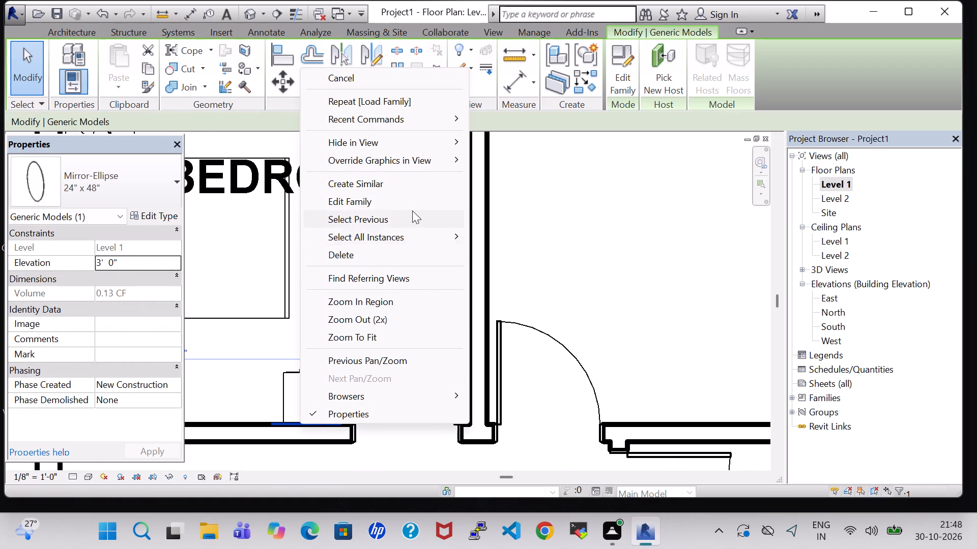
left_click(398, 182)
middle_click_drag(585, 208, 595, 495)
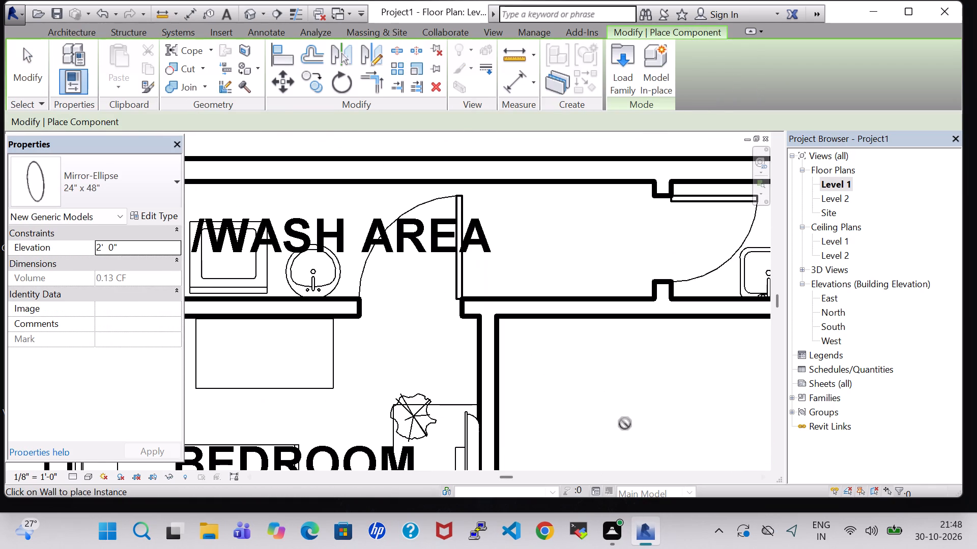
middle_click_drag(625, 423, 414, 408)
scroll(621, 423, "up", 1)
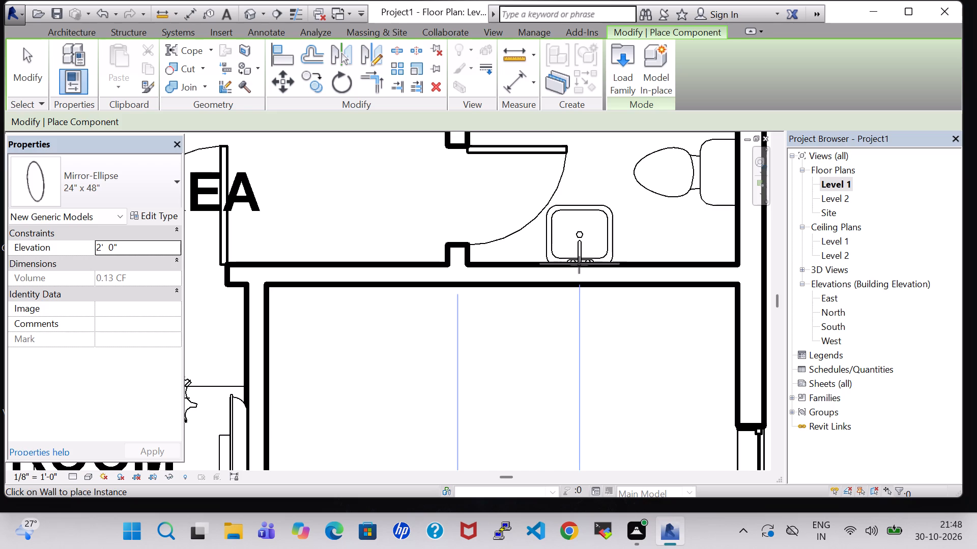
left_click(580, 265)
key("Escape")
key("Escape")
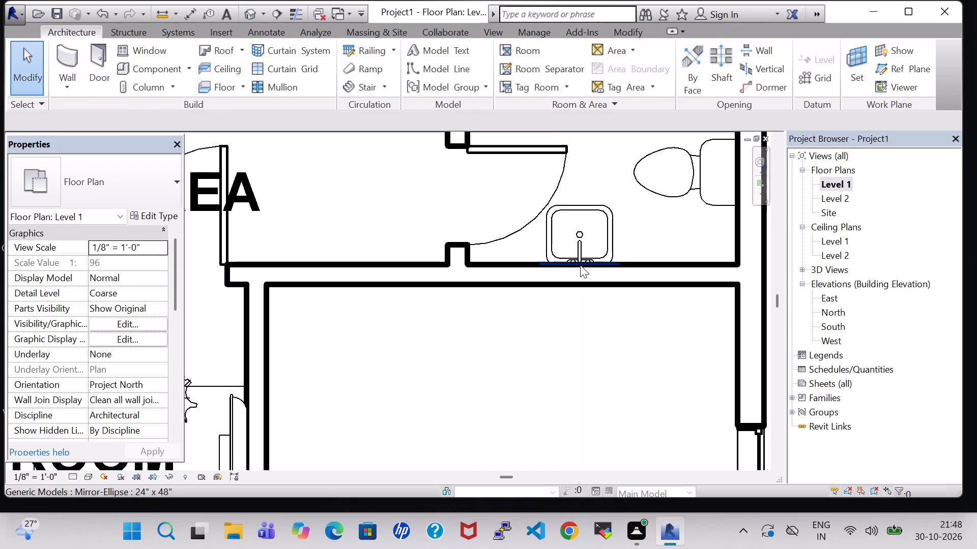
Set the elevation of the mirror behind the northeast room's sink to 3' 5".
left_click(580, 265)
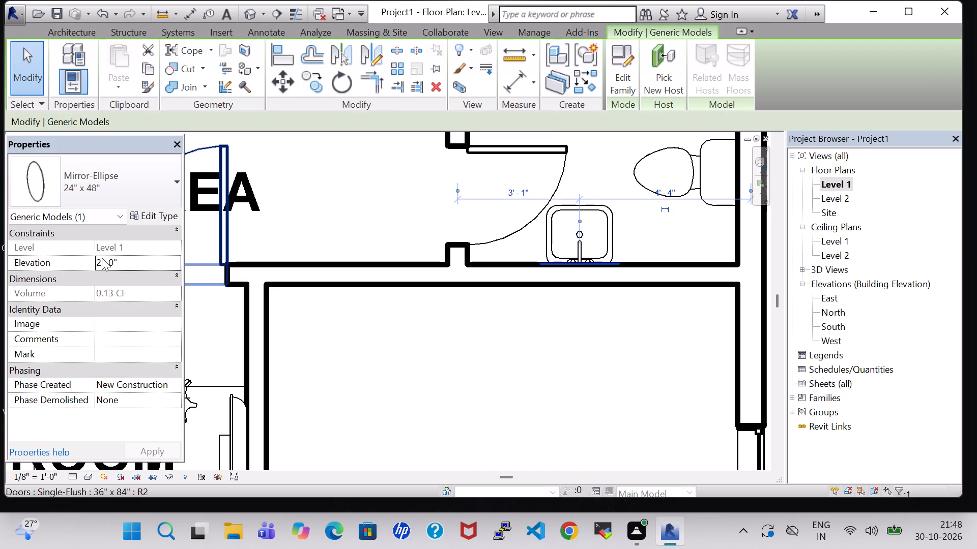
left_click(102, 259)
key("BackSpace")
key("3")
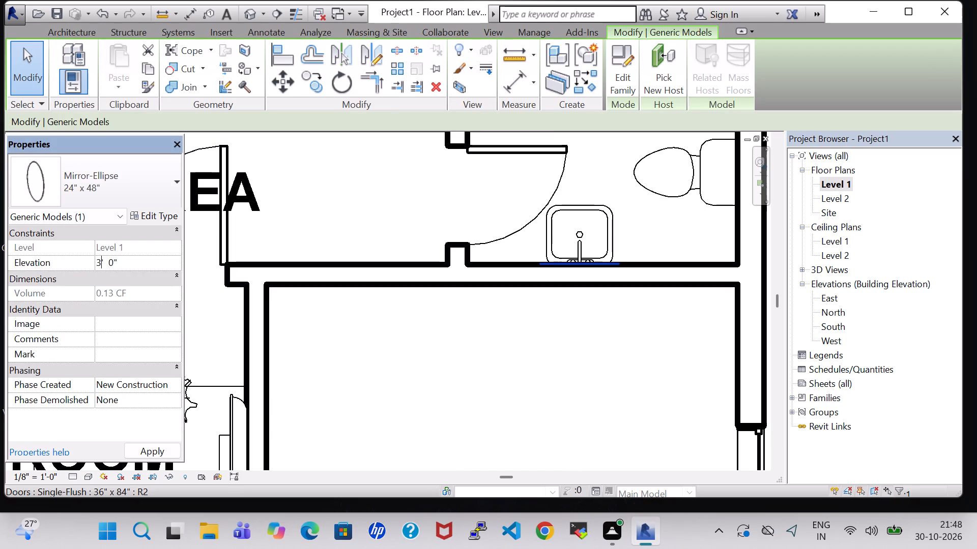
key("Right")
key("Right")
key("Right")
key("Right")
key("BackSpace")
key("5")
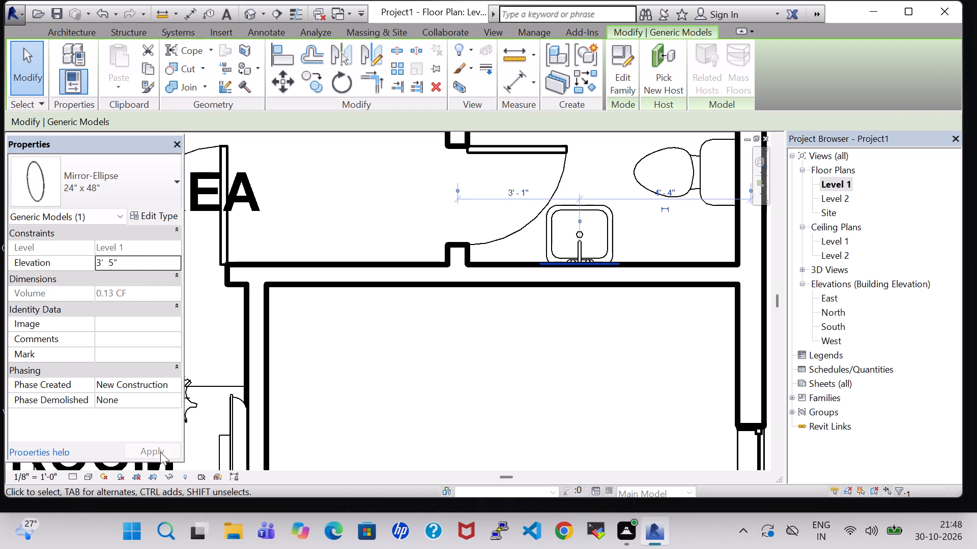
left_click(432, 443)
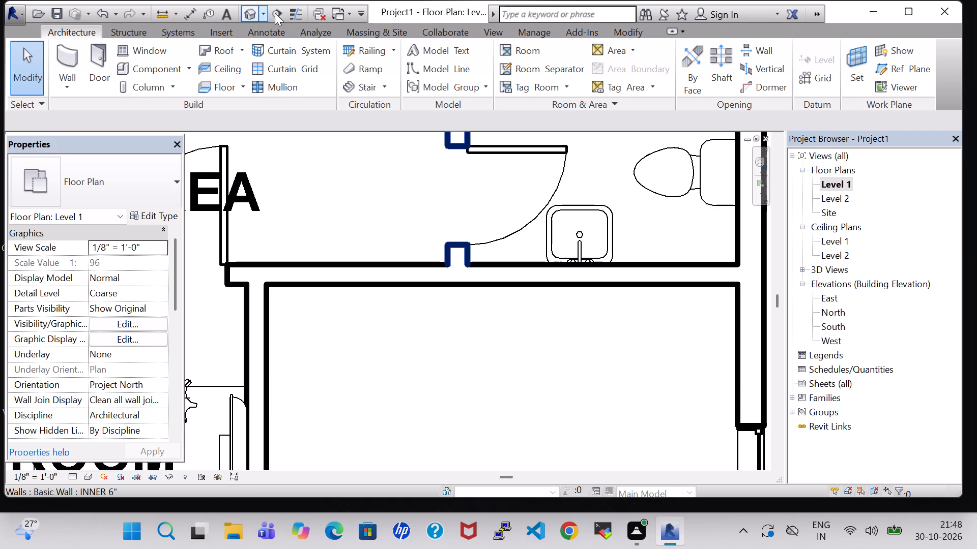
Examine the northeast room and its surroundings in the 3D view and back in the Level 1 floor plan.
left_click(254, 10)
scroll(466, 242, "down", 2)
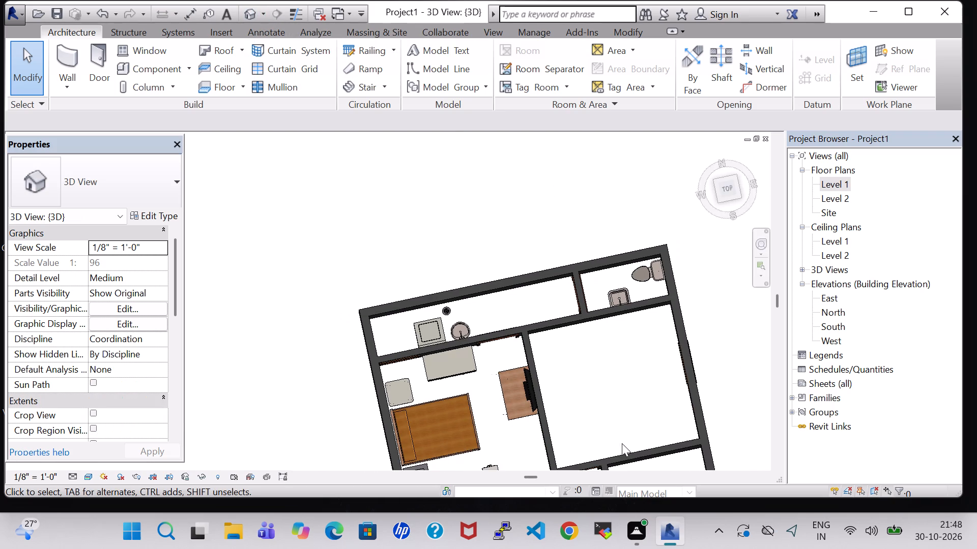
middle_click_drag(622, 443, 612, 350, "shift")
middle_click_drag(625, 389, 481, 347)
middle_click_drag(612, 309, 573, 293, "shift")
middle_click_drag(572, 292, 568, 284, "shift")
middle_click_drag(545, 249, 537, 237, "shift")
middle_click_drag(541, 237, 551, 322, "shift")
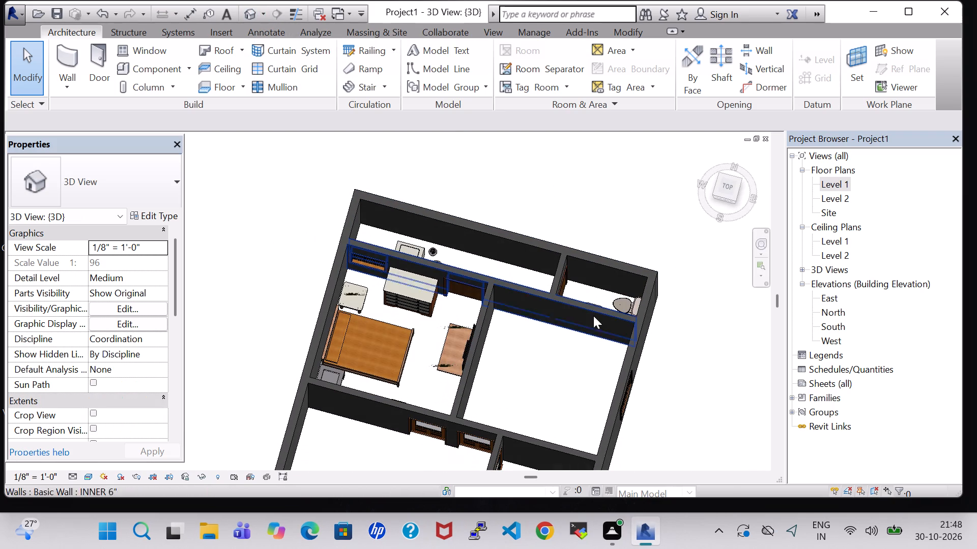
double_click(835, 189)
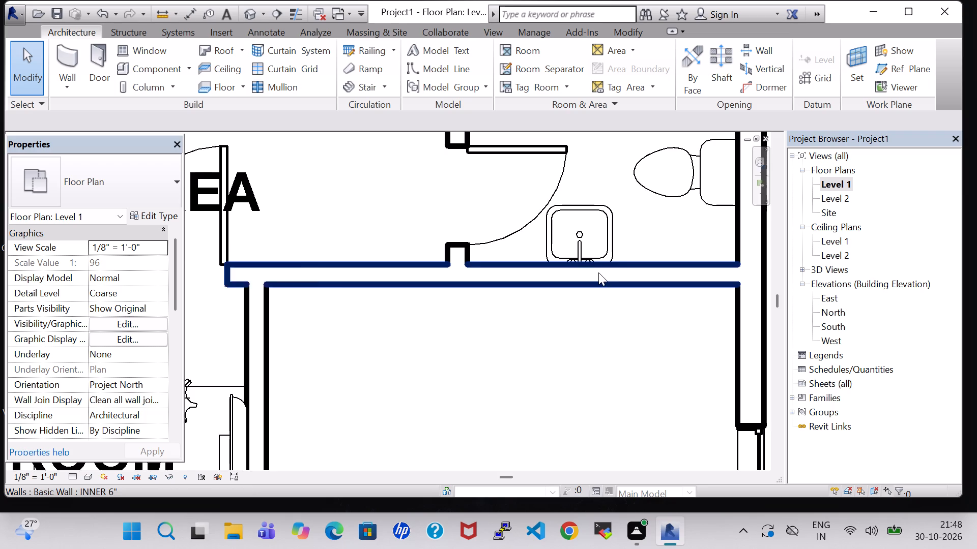
scroll(598, 272, "down", 5)
middle_click_drag(598, 272, 594, 308)
scroll(594, 308, "down", 3)
middle_click_drag(593, 387, 594, 356)
middle_click_drag(597, 329, 609, 287)
In the 3D view, place a similar 5" Strainer - 2" Drain round floor drain on the Level 1 work plane, in front of the northeast toilet.
left_click(247, 17)
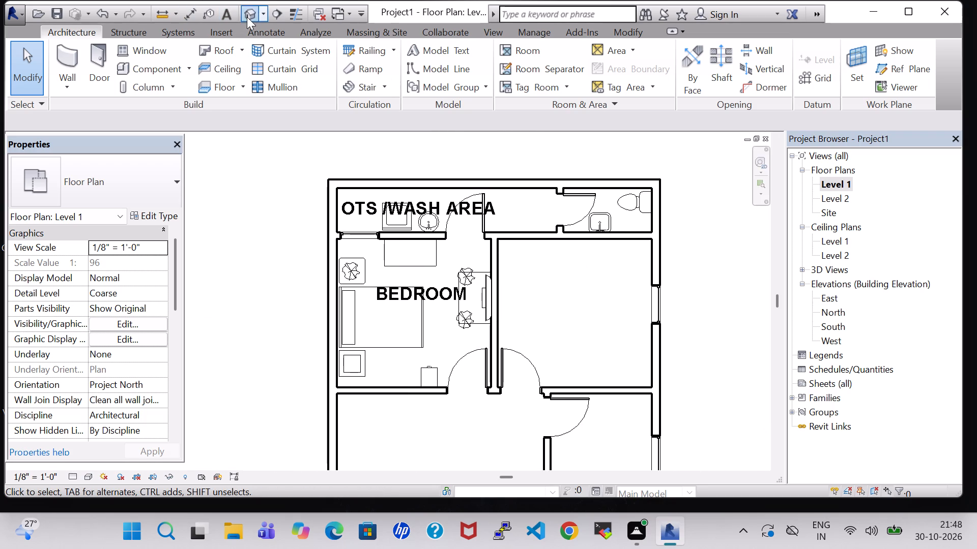
left_click(431, 247)
right_click(431, 247)
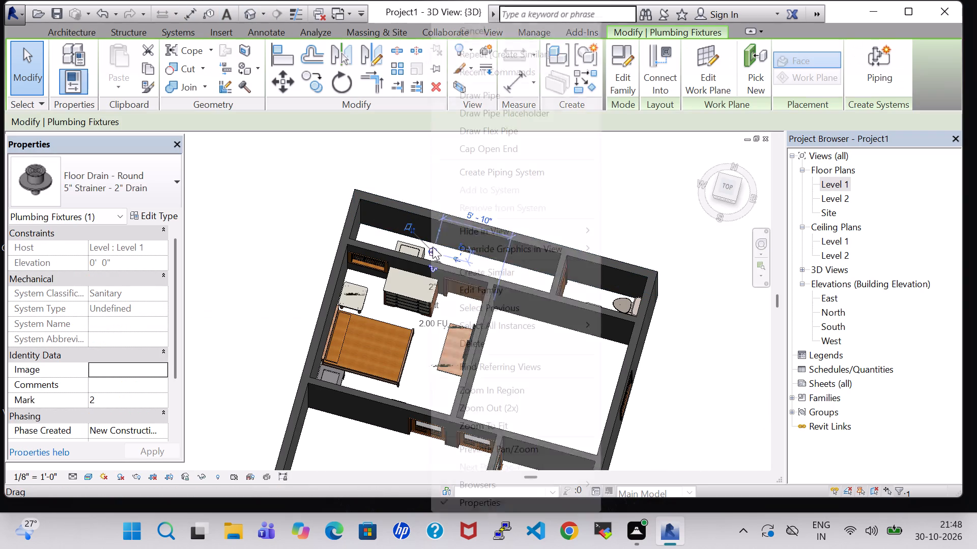
left_click(538, 265)
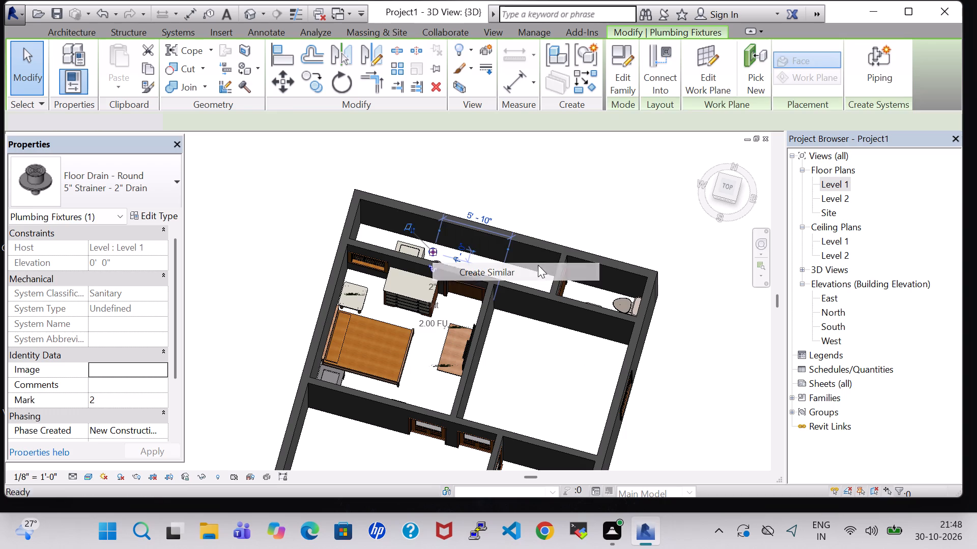
middle_click(599, 229)
middle_click_drag(599, 229, 592, 247, "shift")
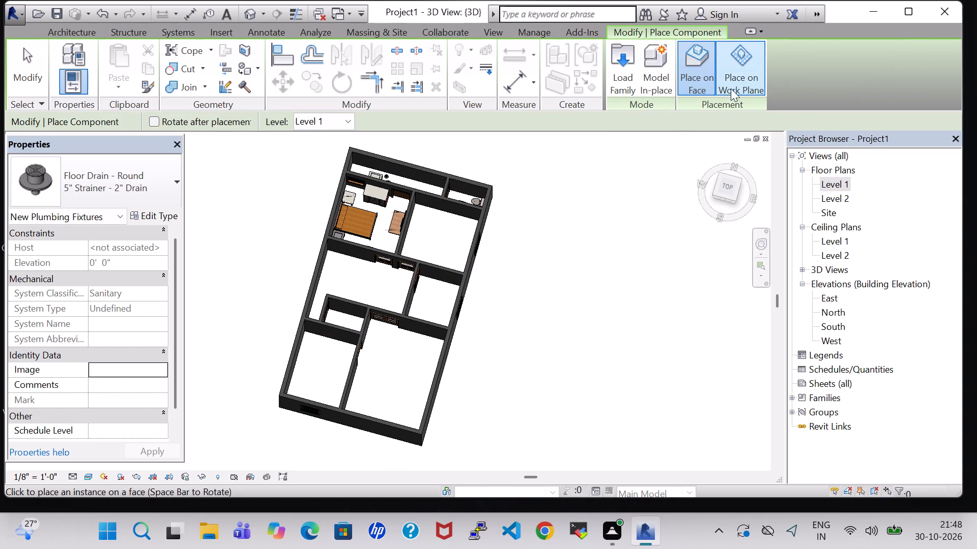
left_click(736, 74)
middle_click_drag(520, 173, 538, 266)
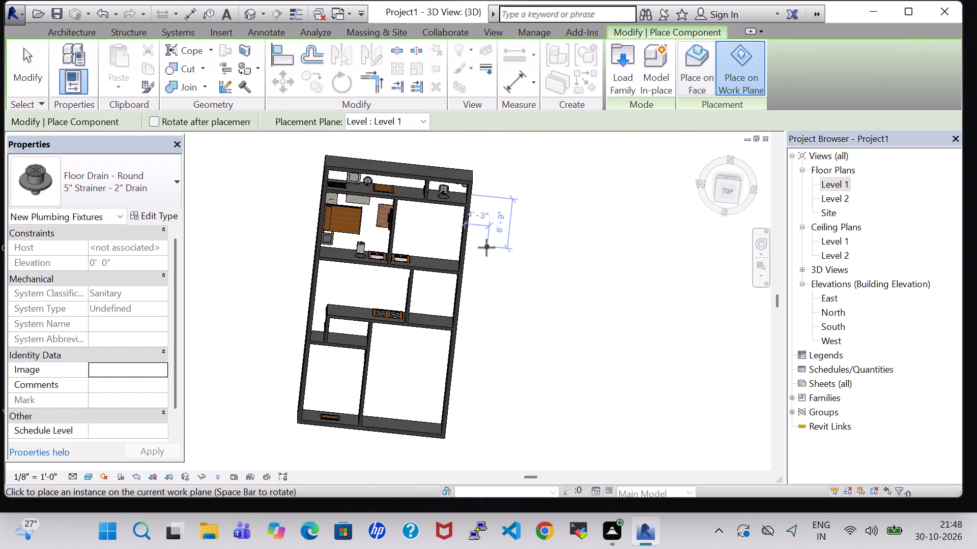
scroll(486, 248, "up", 7)
middle_click_drag(379, 226, 377, 186)
middle_click_drag(379, 175, 497, 427)
scroll(500, 421, "up", 5)
middle_click_drag(499, 390, 496, 346)
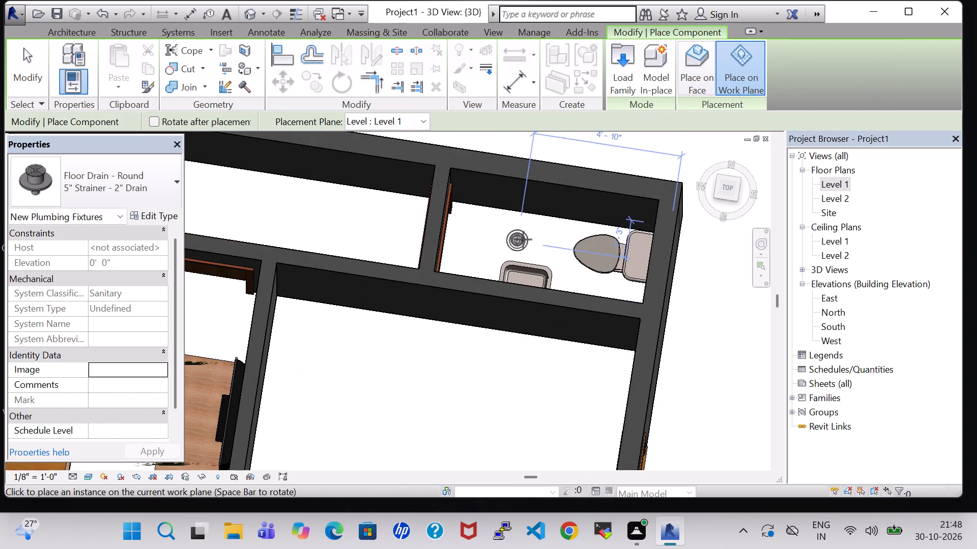
left_click(558, 230)
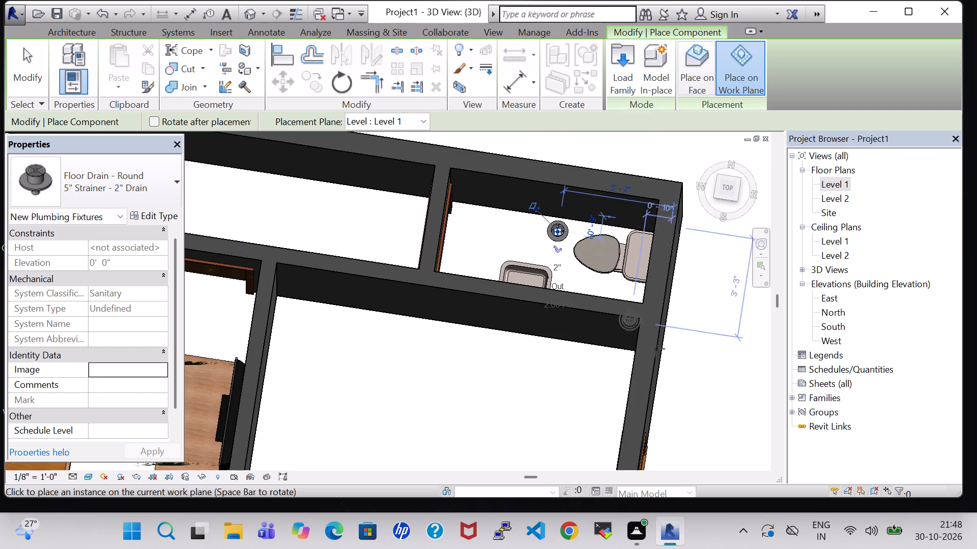
key("Escape")
key("Escape")
left_click(491, 375)
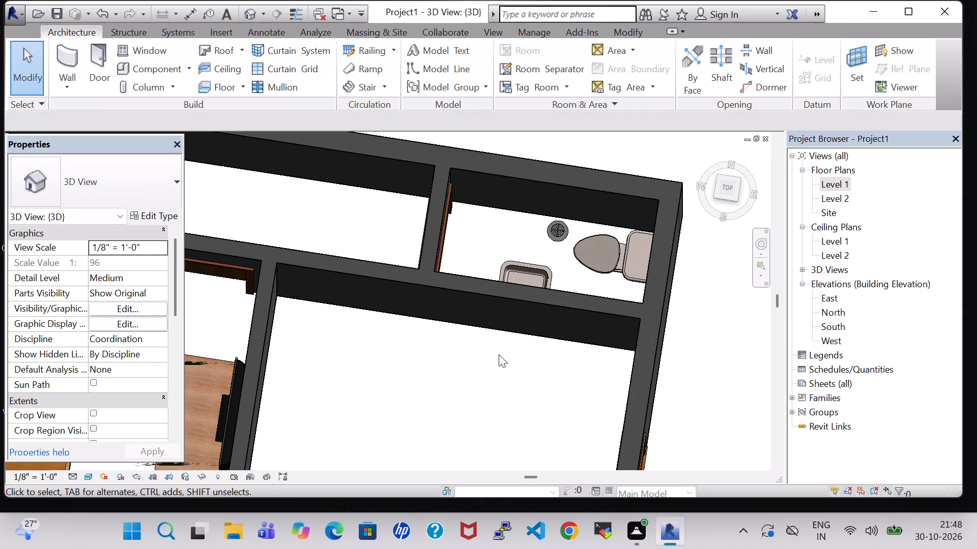
Place a tagged room in the small northeast room on the Level 1 floor plan.
middle_click_drag(492, 232, 501, 231, "shift")
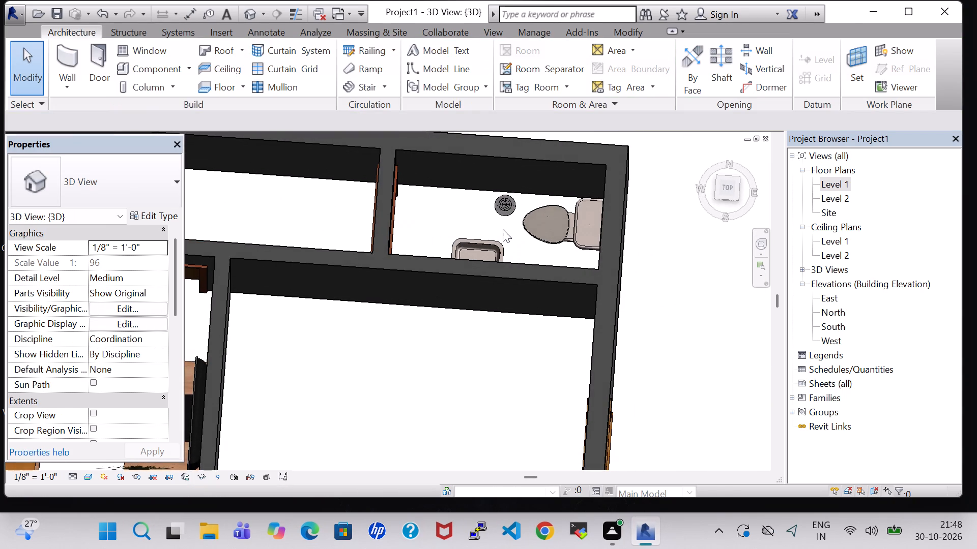
double_click(832, 185)
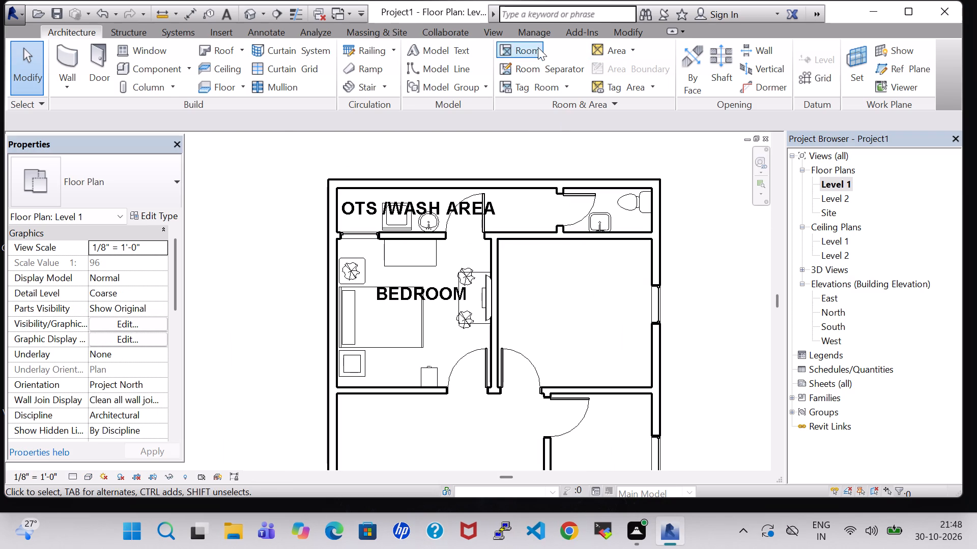
left_click(538, 47)
left_click(613, 215)
key("Escape")
key("Escape")
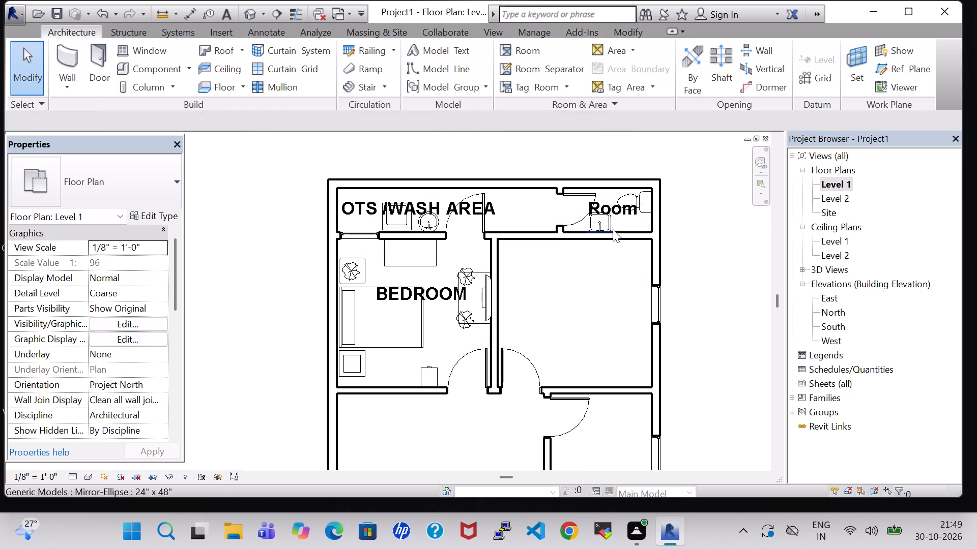
Replace the name on the small northeast room's tag.
double_click(610, 206)
key("BackSpace")
key("a")
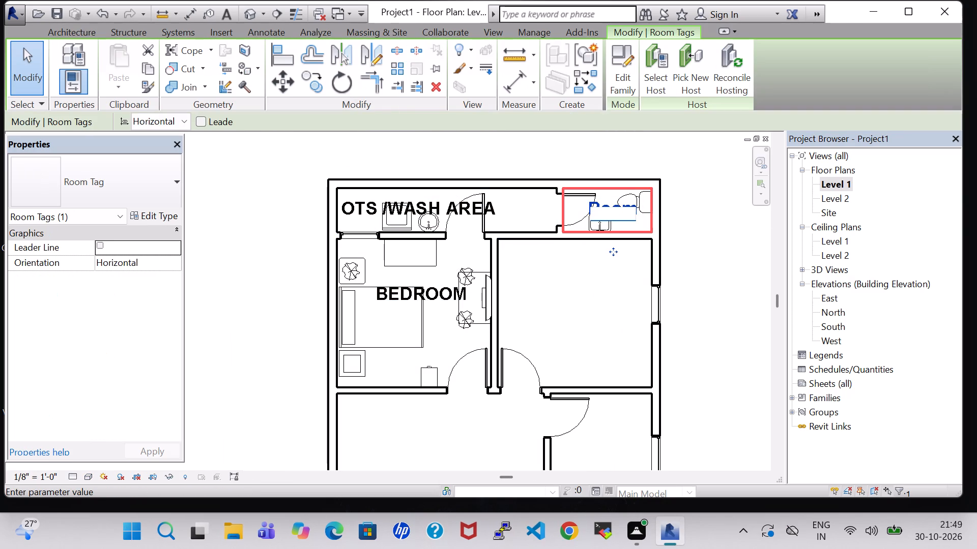
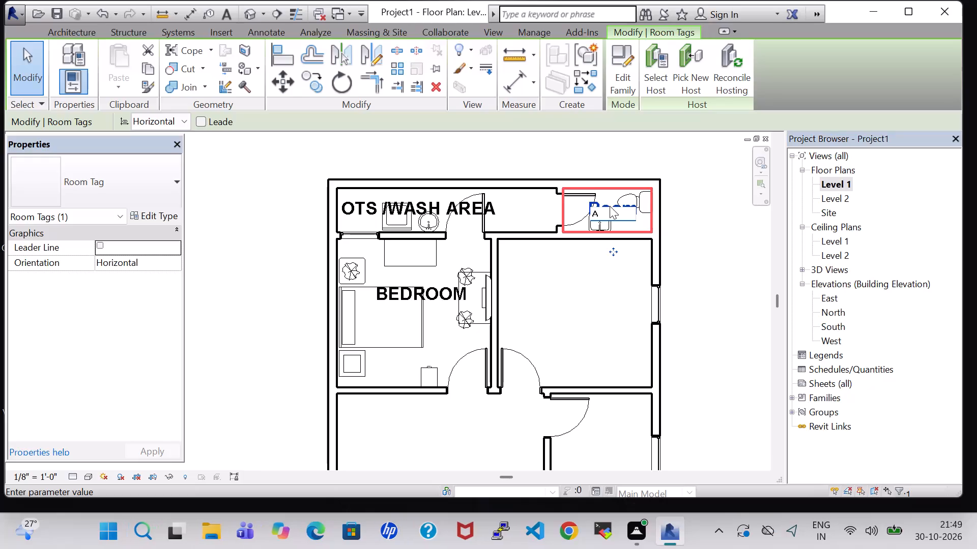
Name the small northeast room's tag A.BATH.
key("period")
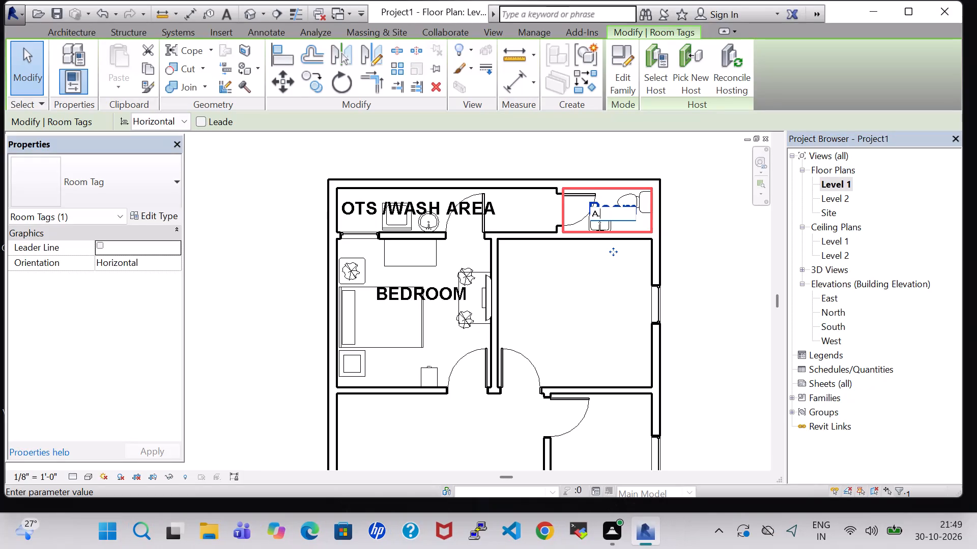
type("BATH")
key("Return")
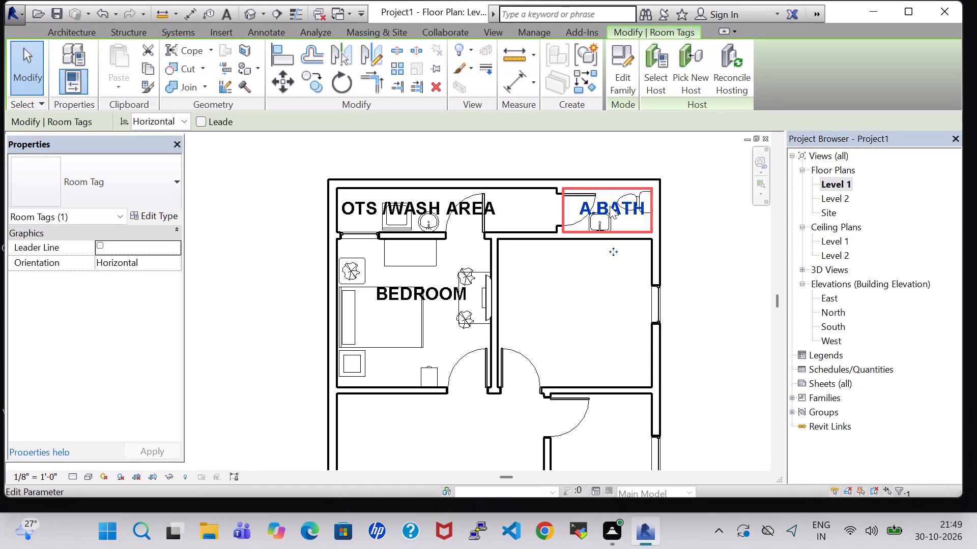
left_click(560, 308)
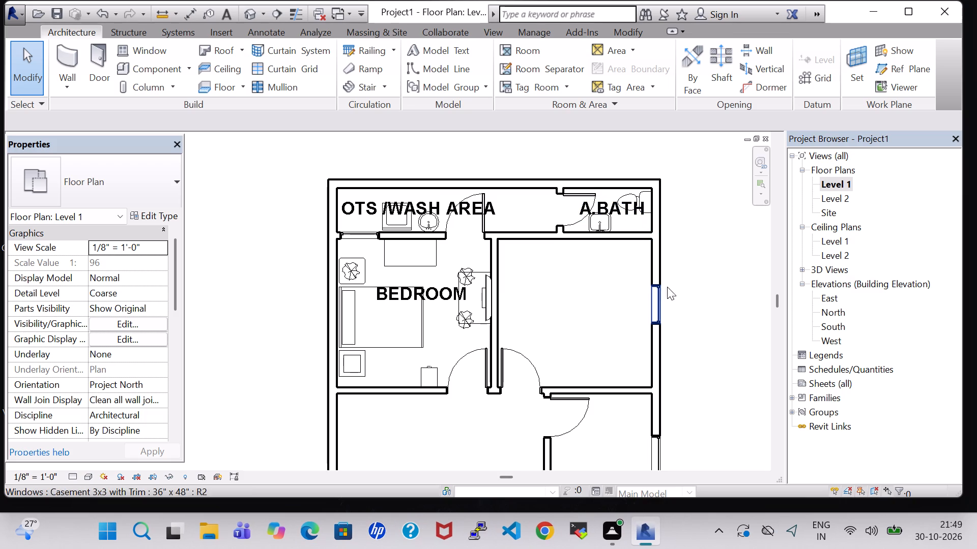
double_click(684, 294)
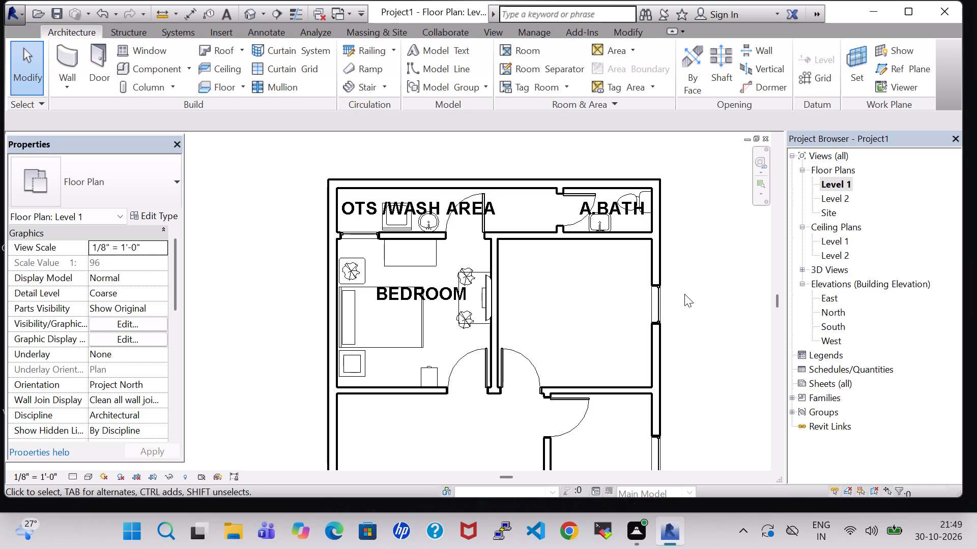
Load the Transom with Trim window family from the US Imperial Windows library.
scroll(556, 327, "down", 1)
middle_click_drag(556, 327, 555, 288)
middle_click_drag(553, 286, 486, 279)
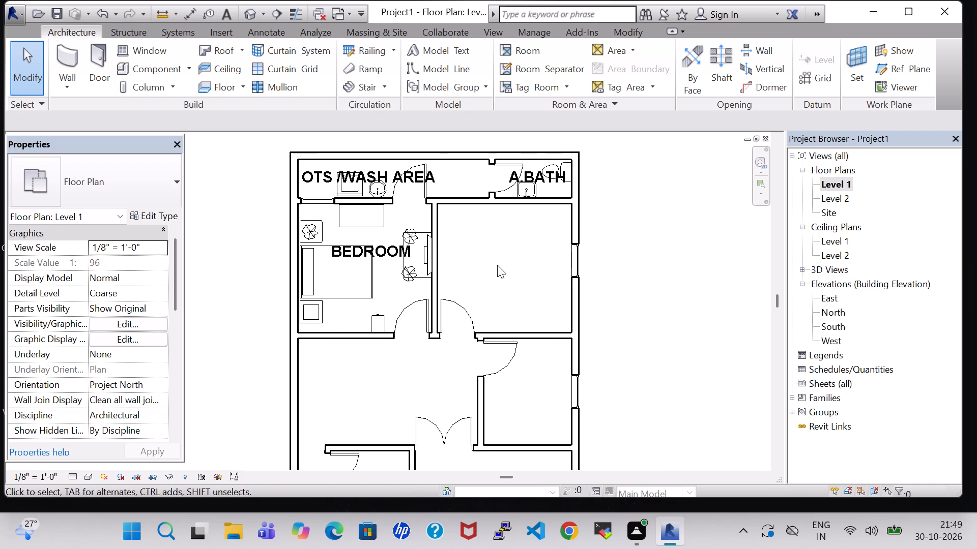
double_click(151, 46)
left_click(615, 70)
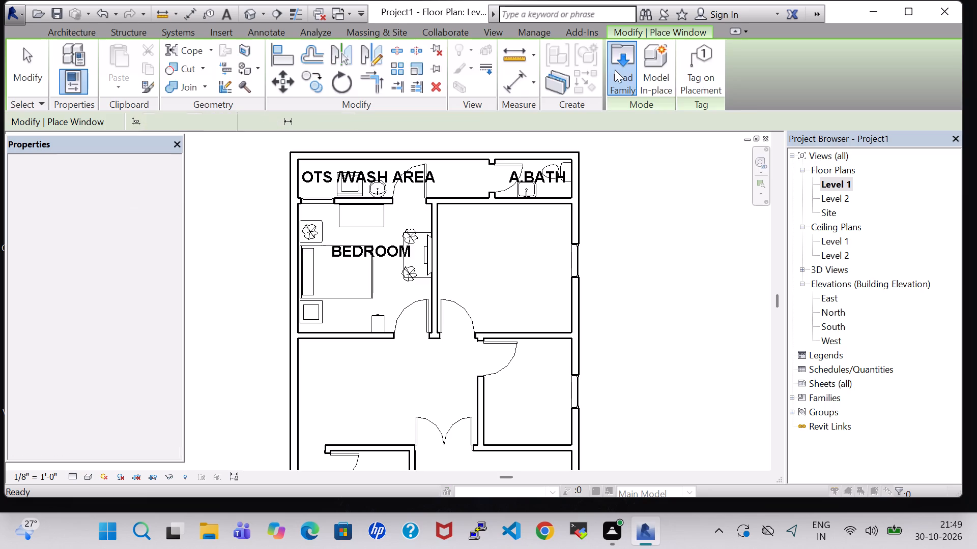
left_click(552, 267)
key("w")
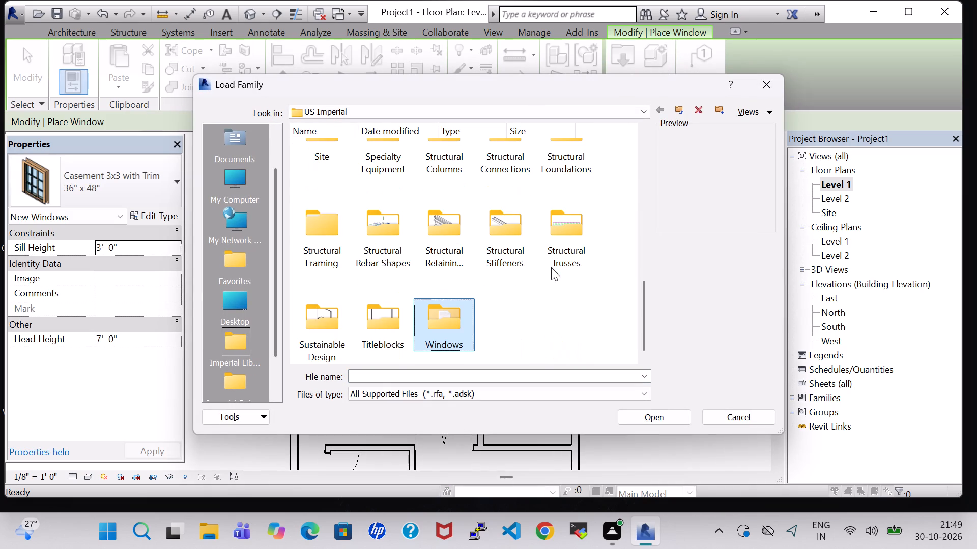
double_click(471, 335)
scroll(471, 335, "down", 2)
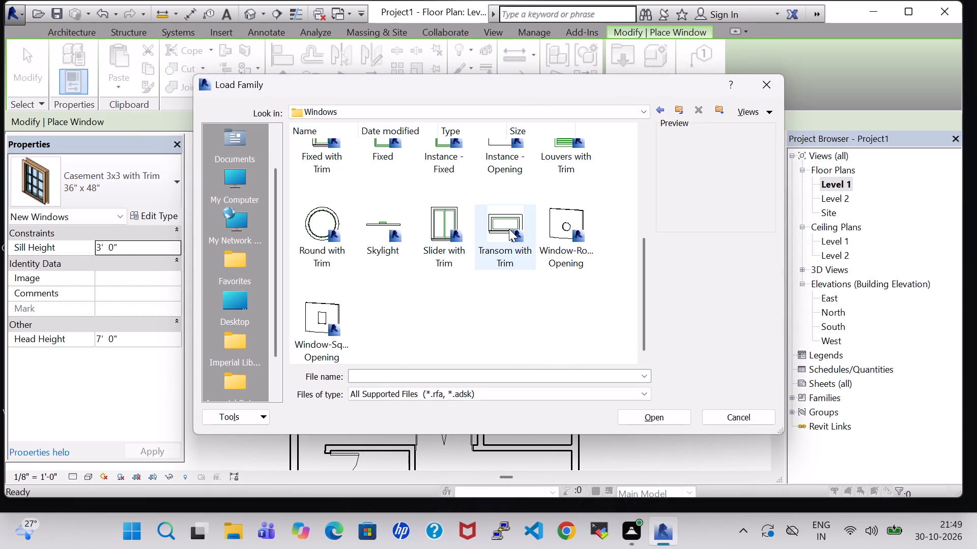
left_click(509, 229)
left_click(642, 413)
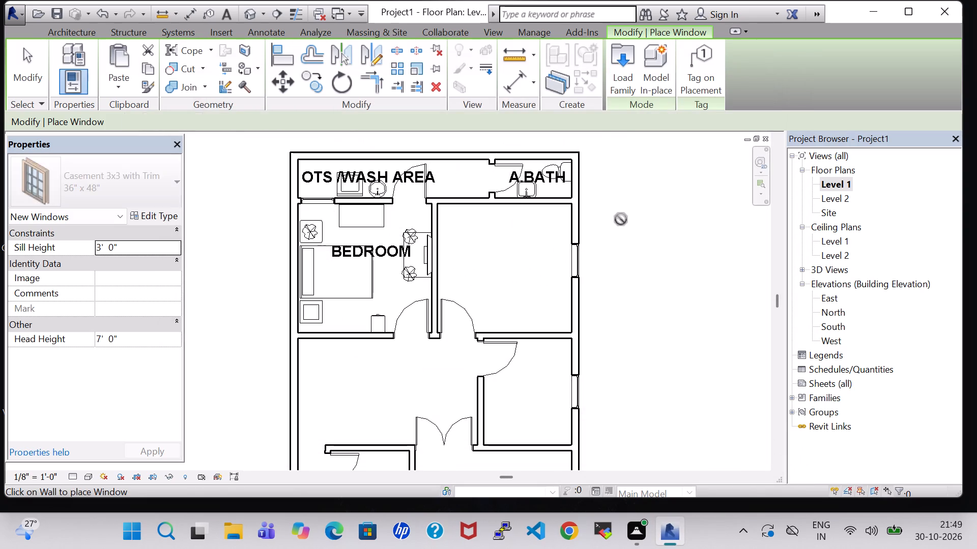
Place a Transom with Trim 24" x 24" window in the east exterior wall of the A.BATH room.
scroll(613, 197, "up", 3)
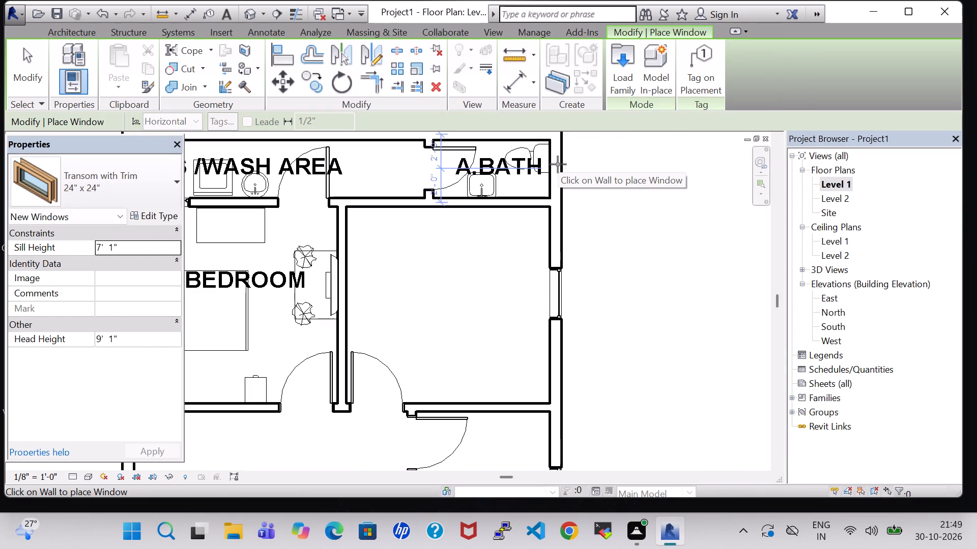
scroll(554, 163, "up", 5)
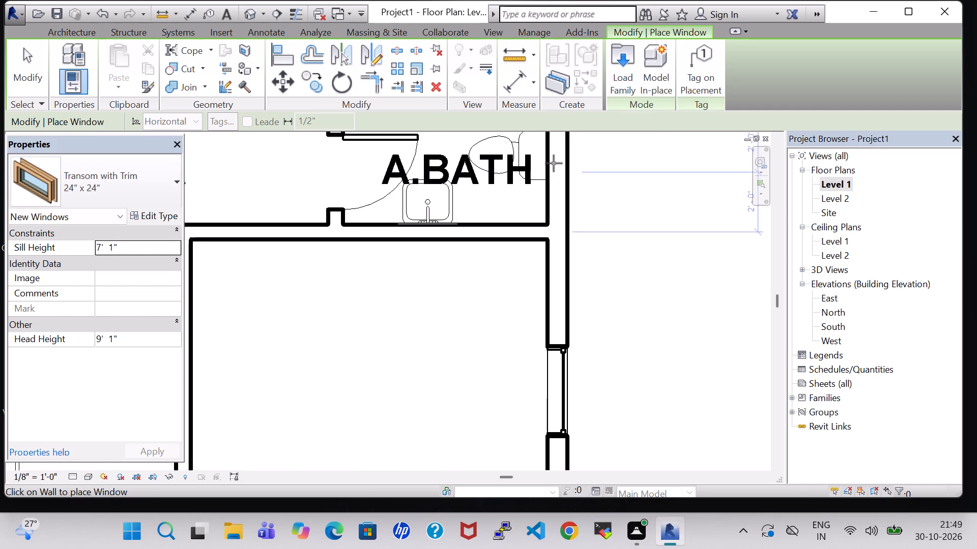
left_click(557, 164)
Place another 24" x 24" transom window in the east wall of the small room southwest of the double door, centred at 2'-5 1/2".
scroll(573, 288, "down", 4)
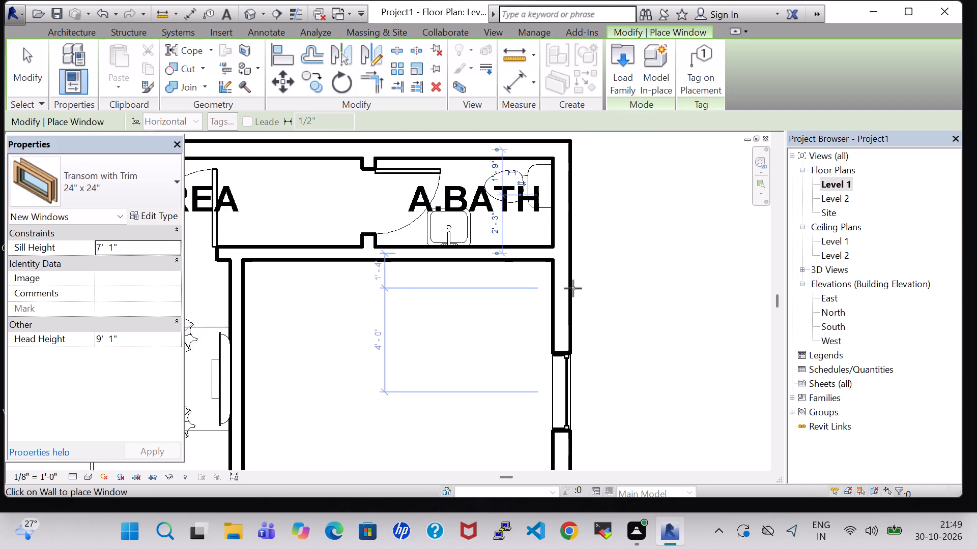
scroll(573, 288, "down", 5)
middle_click_drag(566, 284, 565, 237)
middle_click_drag(568, 364, 565, 312)
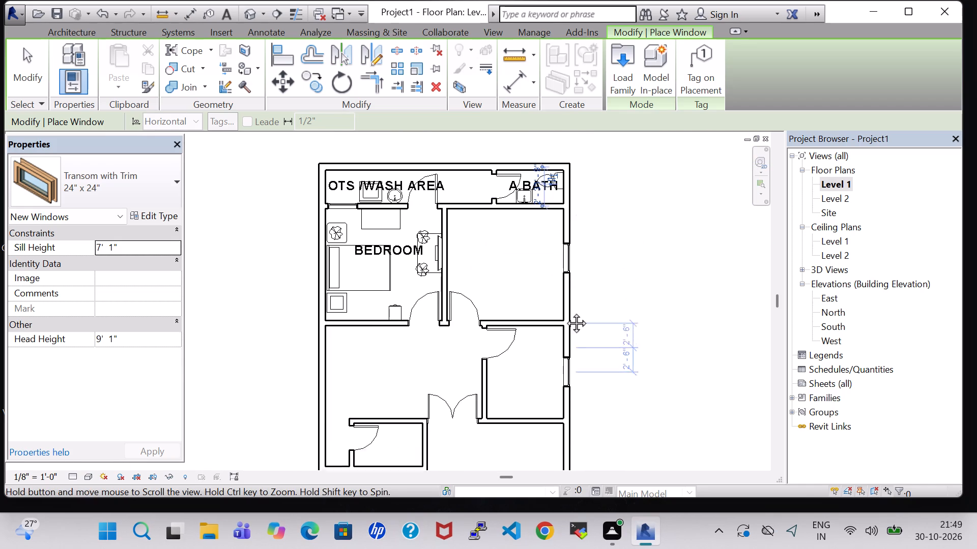
middle_click_drag(565, 312, 572, 216)
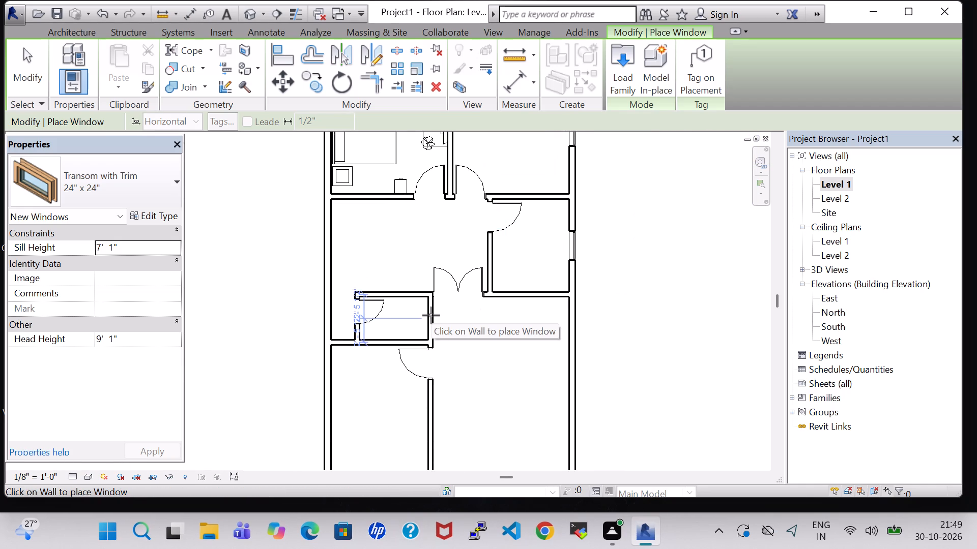
scroll(431, 315, "up", 8)
left_click(429, 325)
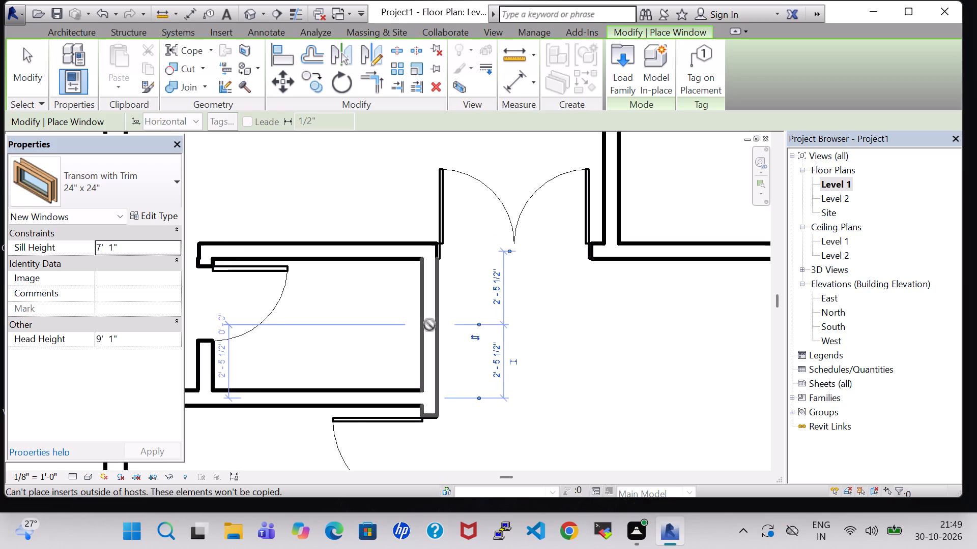
scroll(524, 352, "down", 5)
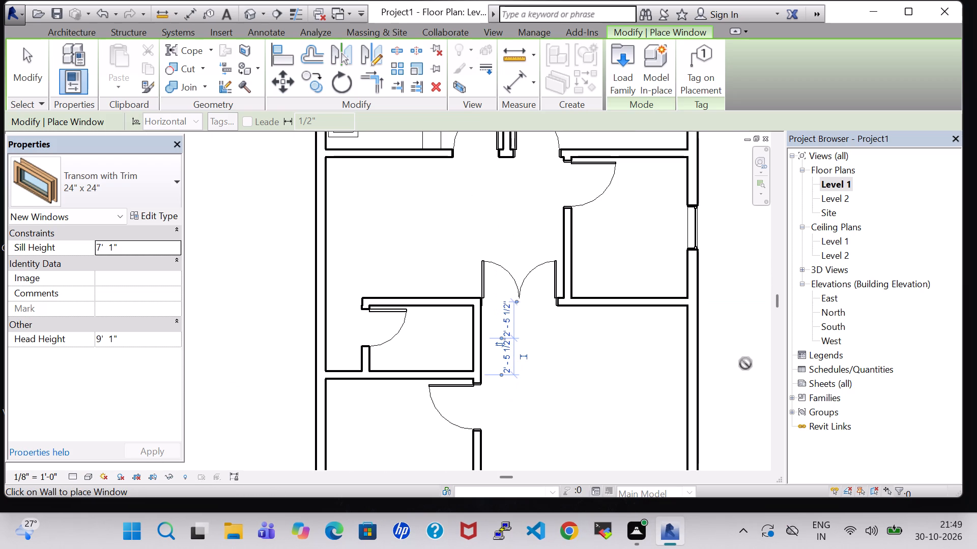
key("Escape")
key("Escape")
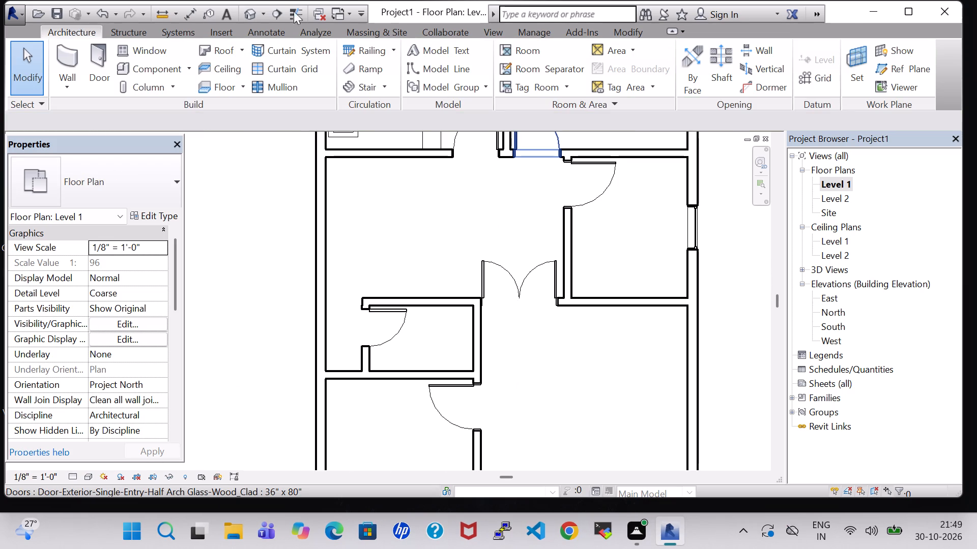
Examine the new transom windows and the whole building in the 3D view, and return to the Level 1 floor plan.
left_click(252, 11)
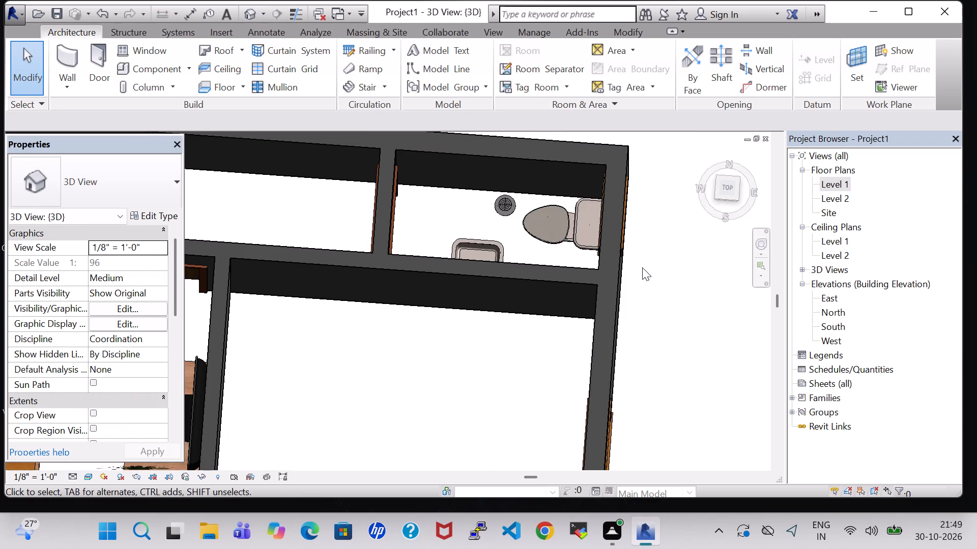
middle_click_drag(642, 267, 607, 237, "shift")
middle_click_drag(619, 306, 344, 195)
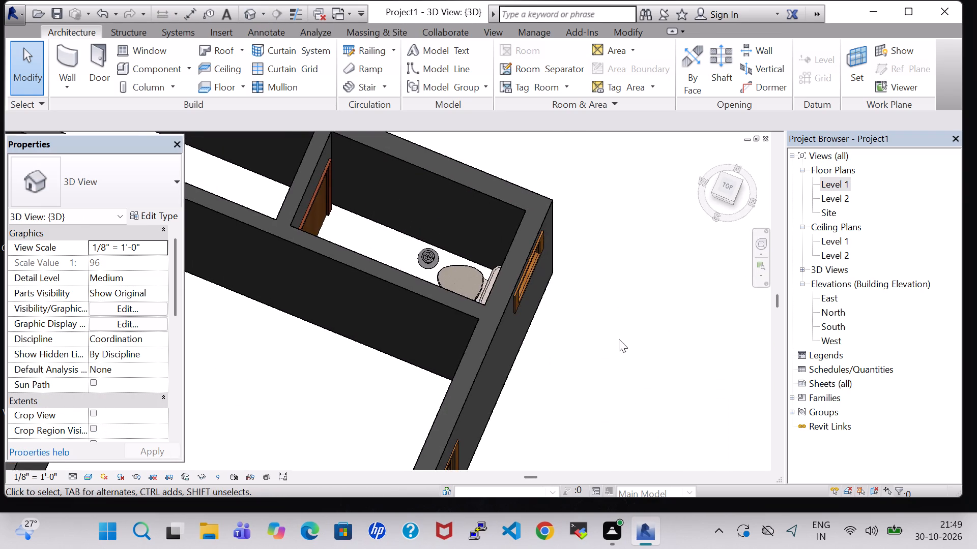
middle_click_drag(626, 343, 591, 302)
middle_click(588, 386)
middle_click_drag(588, 386, 478, 225)
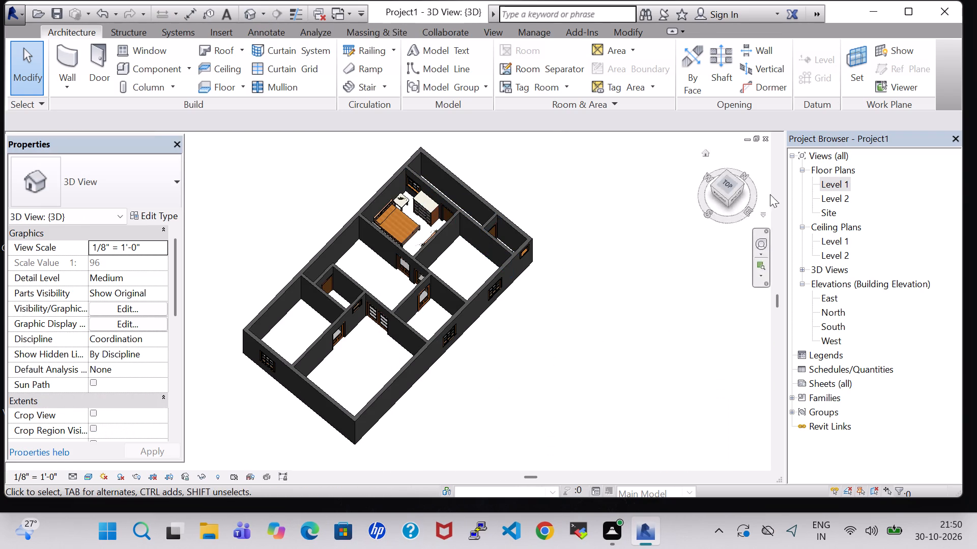
double_click(827, 189)
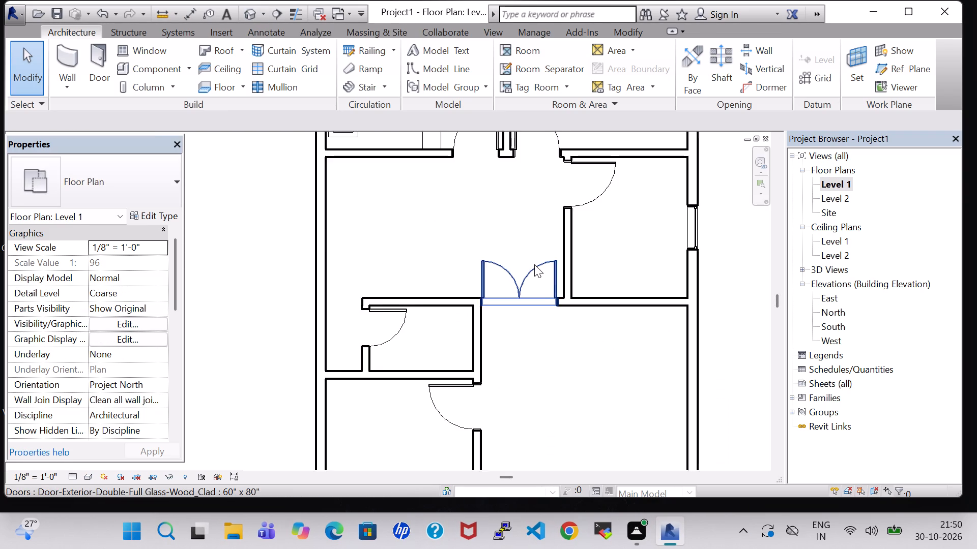
Place a similar Bed-Shaker Double 56" x 78" in the room east of BEDROOM, with its head toward the east wall window.
scroll(534, 264, "down", 3)
middle_click(694, 225)
middle_click_drag(681, 239, 689, 288)
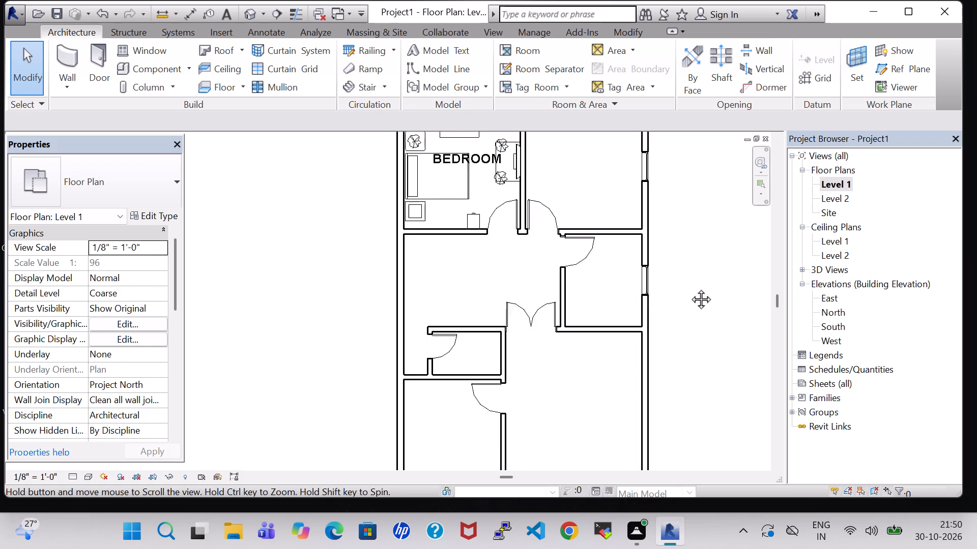
middle_click_drag(689, 288, 706, 382)
scroll(706, 382, "up", 1)
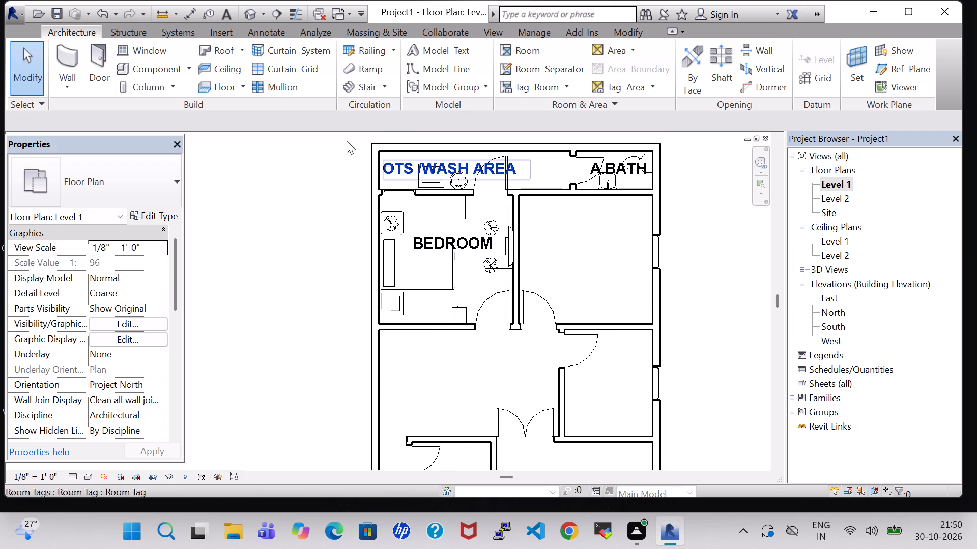
double_click(144, 68)
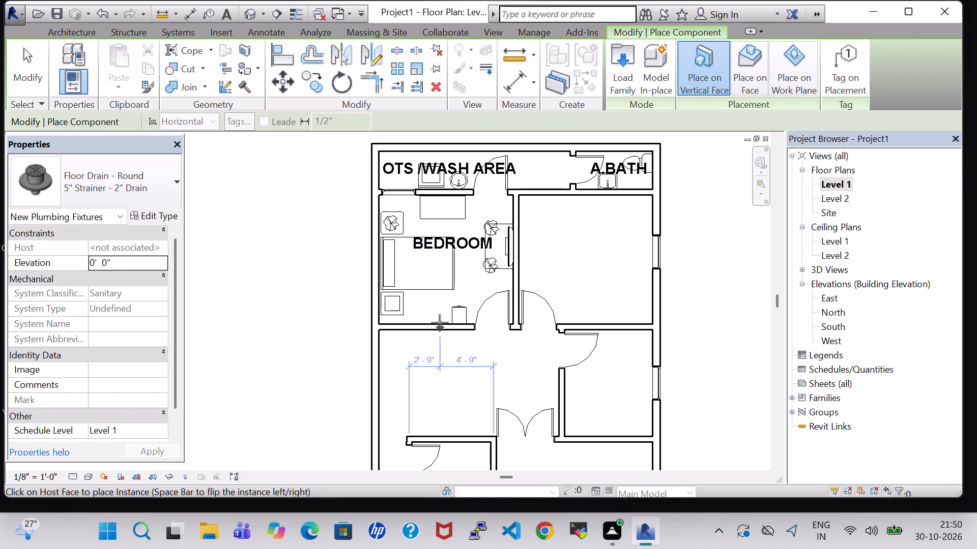
key("Escape")
left_click(422, 291)
right_click(422, 291)
left_click(490, 272)
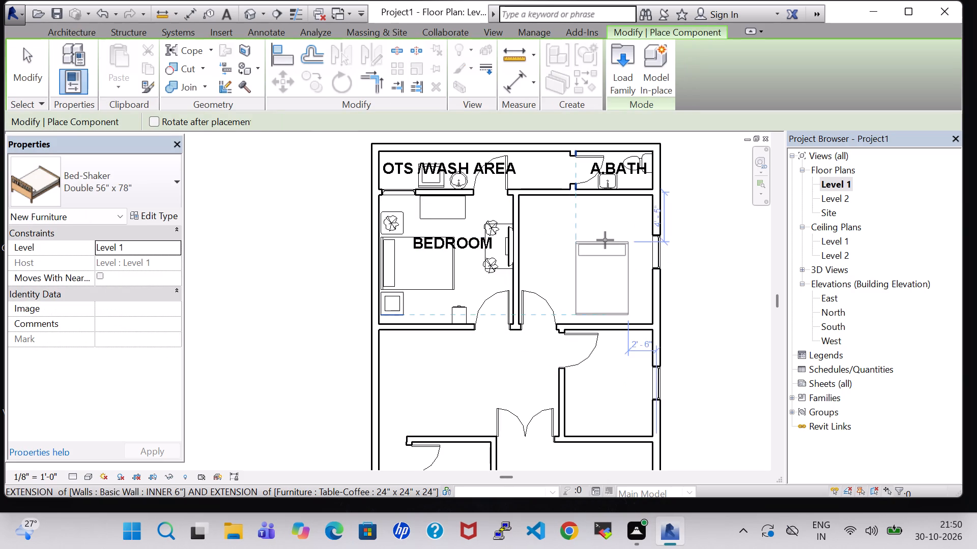
key("space")
key("space")
key("space")
key("space")
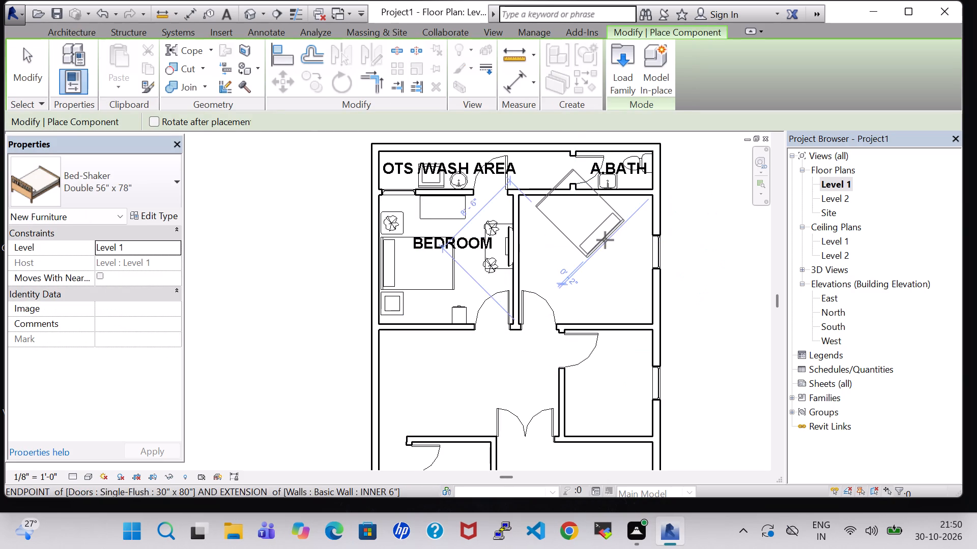
key("space")
scroll(622, 252, "up", 4)
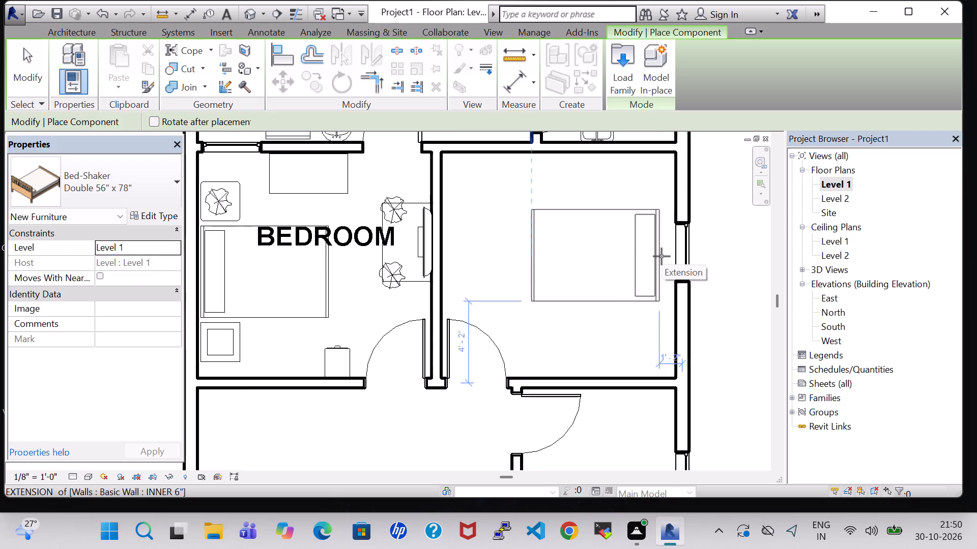
left_click(662, 256)
key("Escape")
key("Escape")
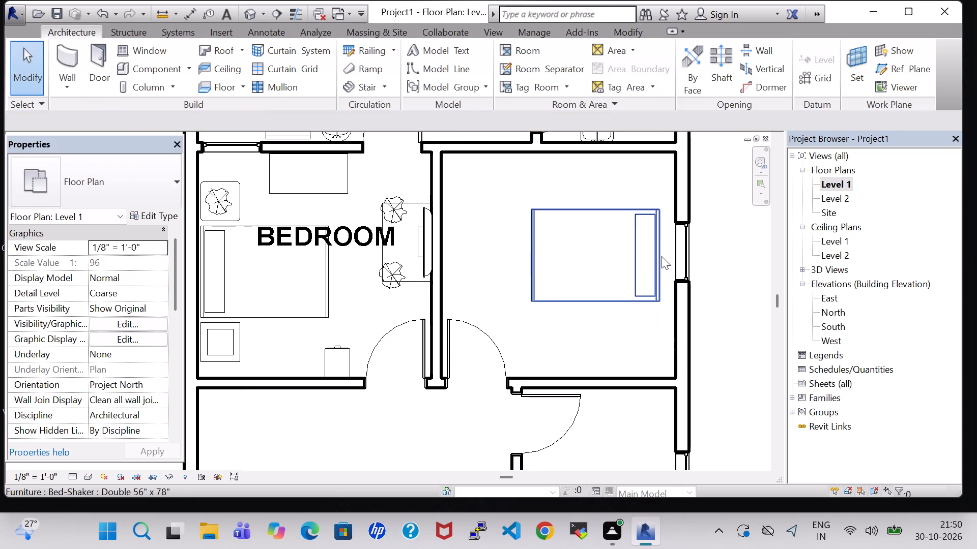
Nudge the new bed slightly south and east, until its head sits against the east wall.
left_click(656, 257)
key("Down")
key("Down")
key("Right")
key("Right")
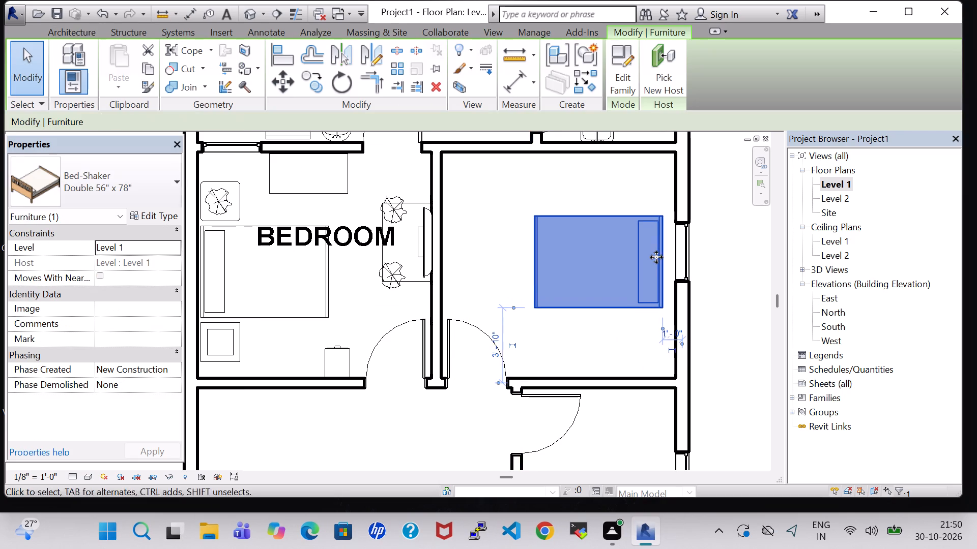
key("Right")
key("Right")
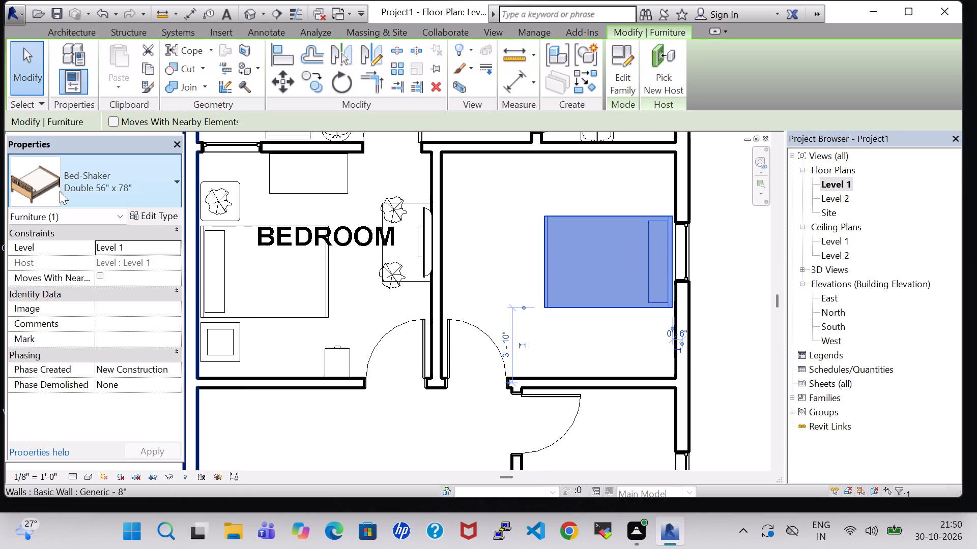
Change the east room's bed type to Queen 62" x 83".
left_click(141, 215)
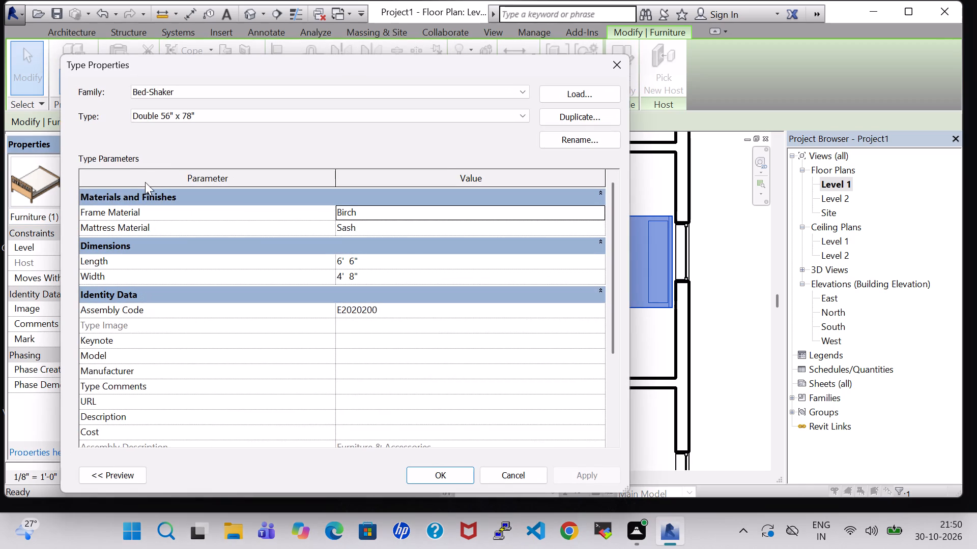
left_click(193, 112)
left_click(179, 145)
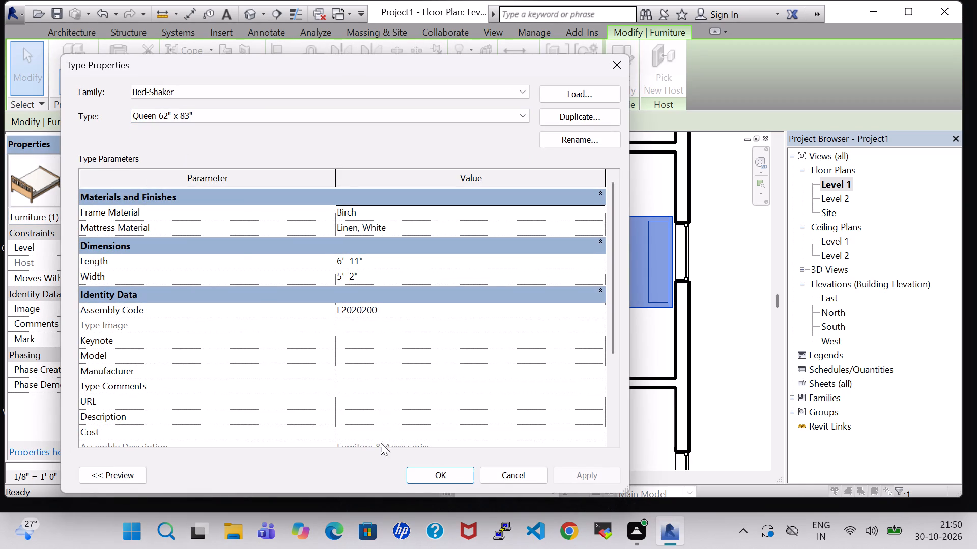
left_click(422, 479)
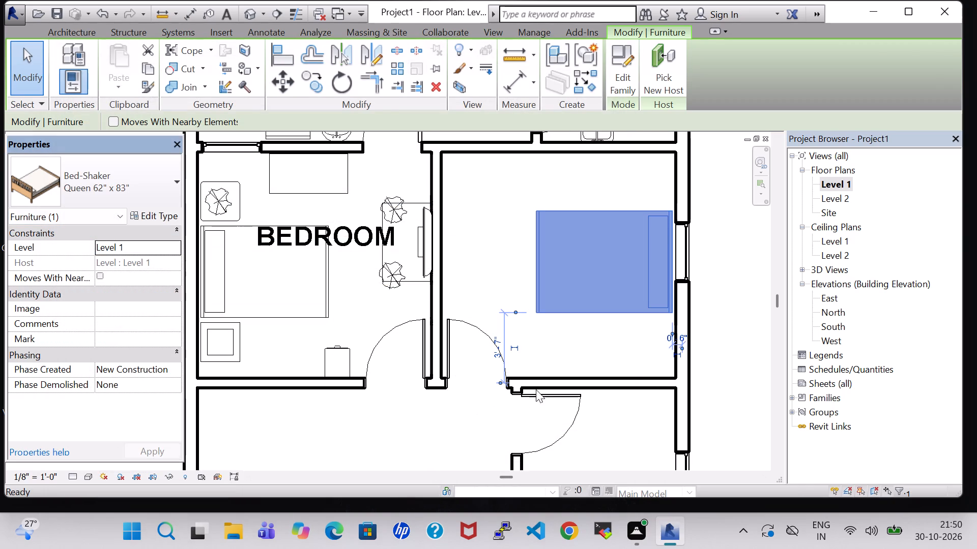
left_click(565, 361)
Place a similar Table-Coffee 24" x 24" x 24" in the room east of BEDROOM, just south of the queen bed's head by the east wall.
left_click(211, 345)
right_click(211, 345)
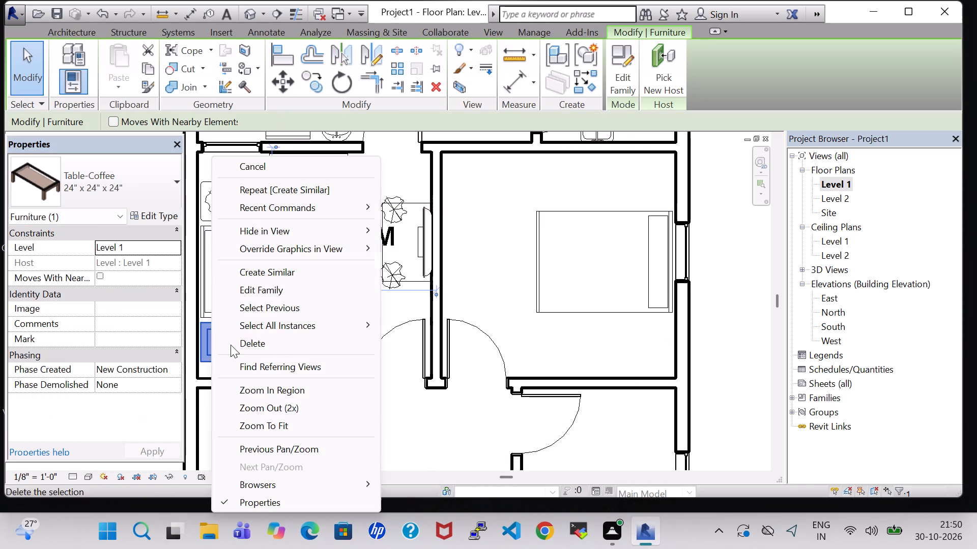
left_click(321, 273)
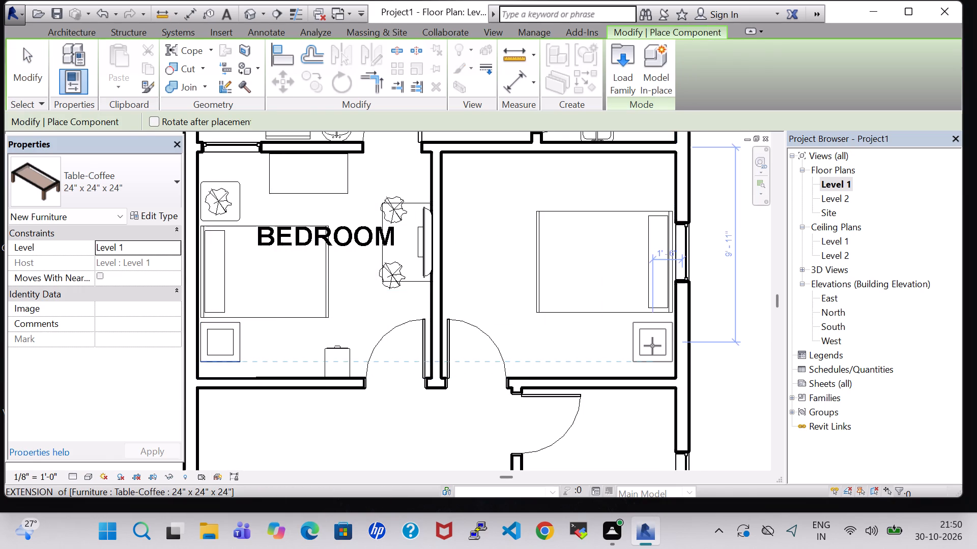
scroll(652, 346, "up", 3)
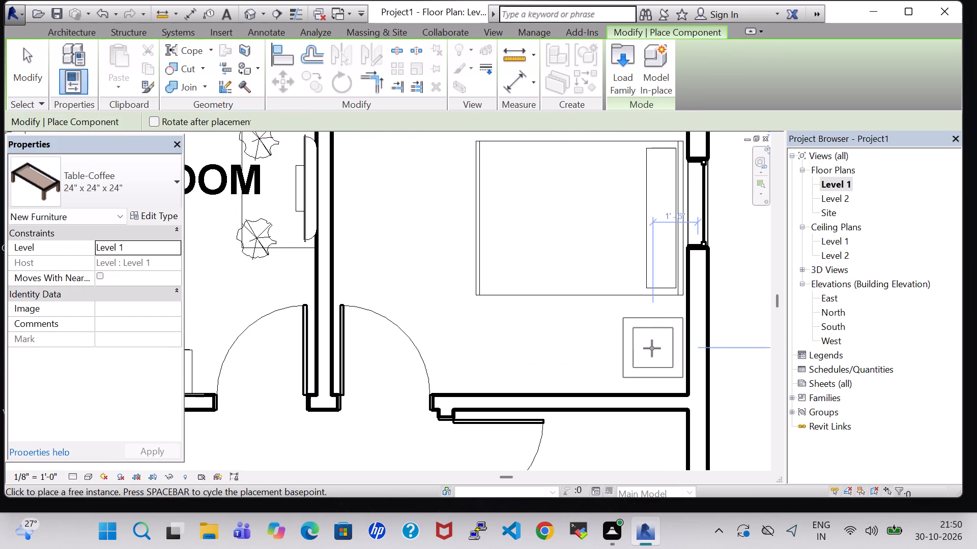
left_click(650, 351)
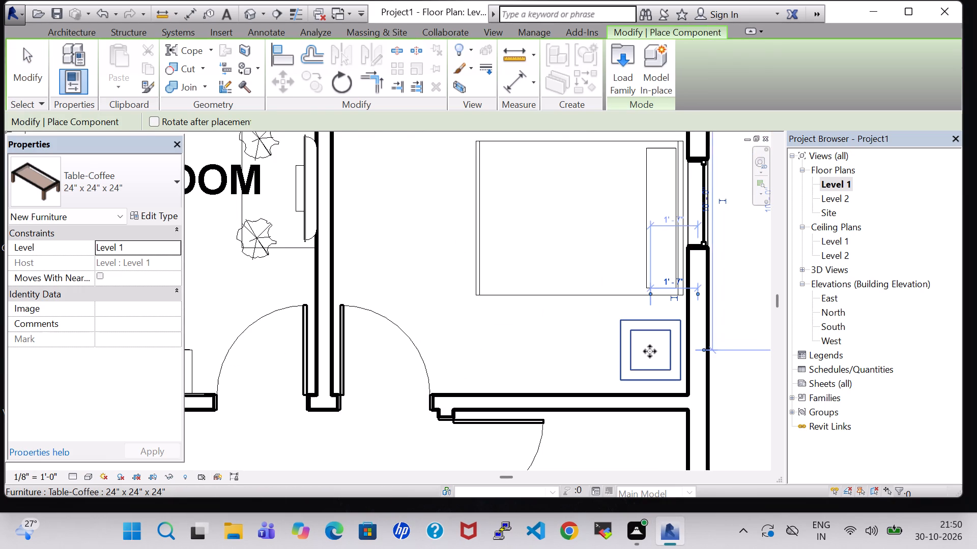
key("Escape")
key("Escape")
Nudge the queen bed in the east room south, closing most of the gap to the coffee table.
left_click(626, 295)
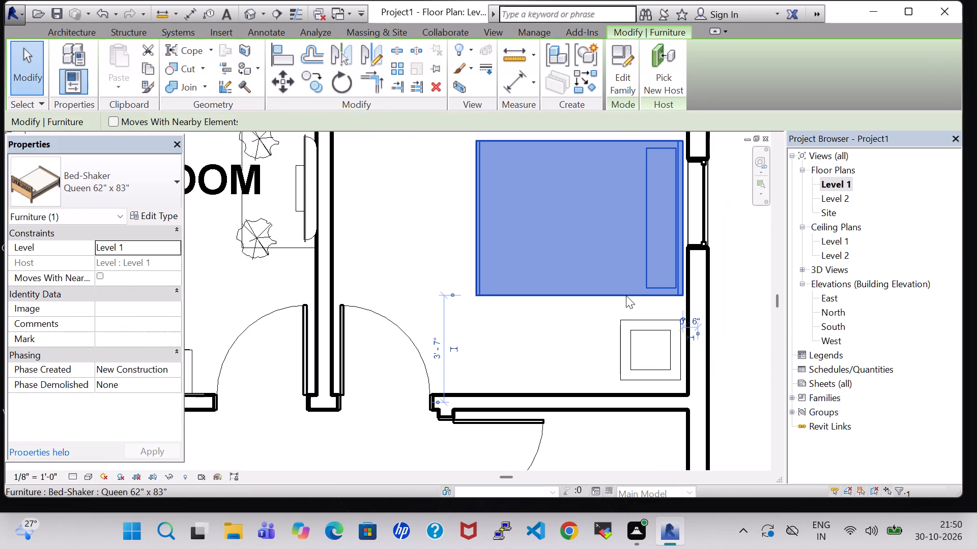
key("Down")
key("Down")
key("Down")
key("Down")
key("Down")
key("Down")
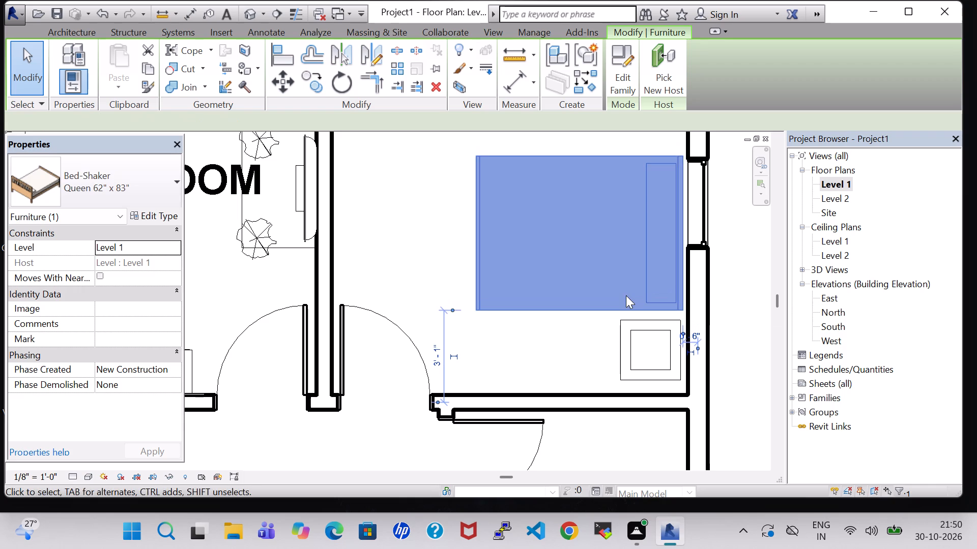
key("Down")
Nudge the Casement 3x3 with Trim window in the east wall south to roughly the middle of the bed's head, about 5'-8" from the south wall.
left_click(701, 232)
key("Down")
key("Down")
key("Down")
key("Down")
key("Down")
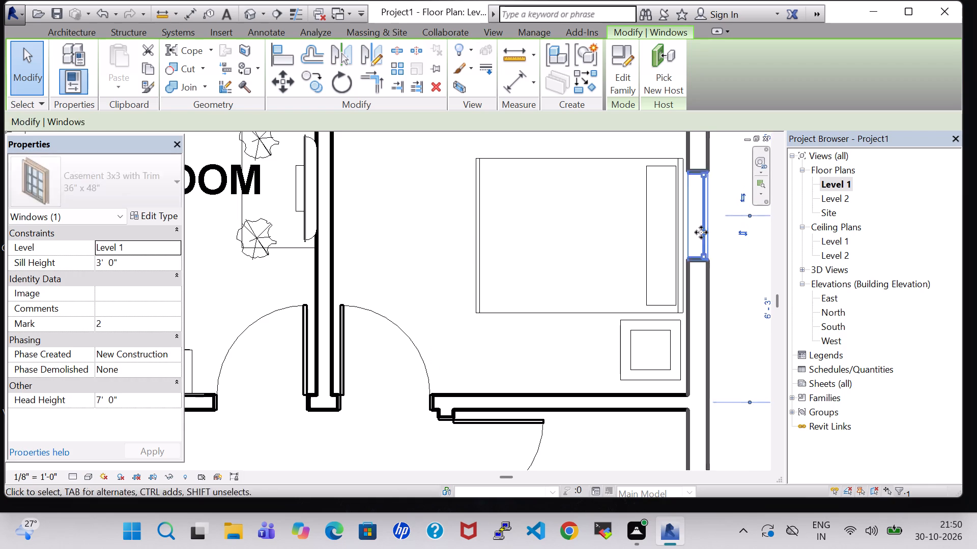
key("Down")
key("Down")
key("Down")
key("Down")
key("Down")
key("Down")
key("Down")
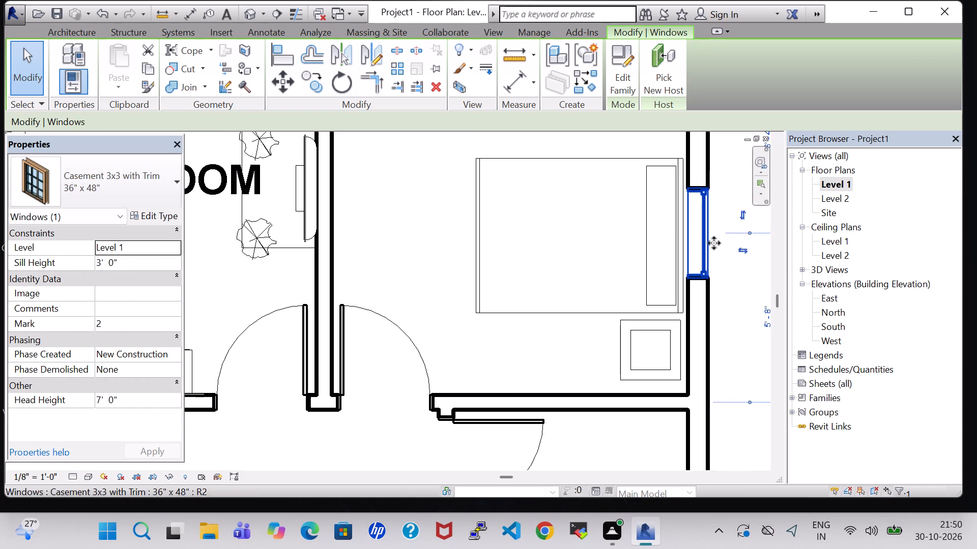
left_click(738, 300)
Place a Table-End 24" x 24" like BEDROOM's in the east room, just north of the queen bed's head by the east wall.
scroll(723, 284, "down", 2)
middle_click_drag(723, 284, 724, 416)
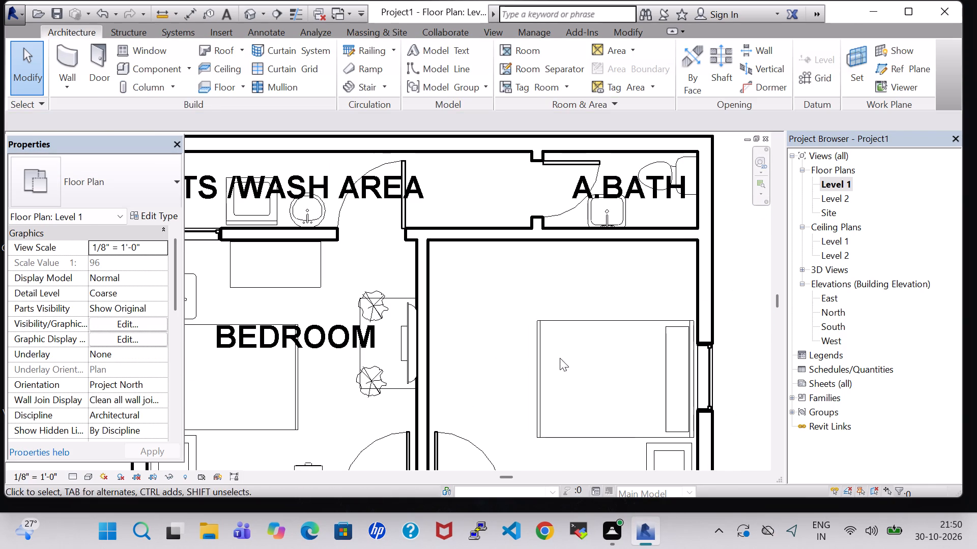
middle_click_drag(528, 342, 593, 278)
left_click(252, 208)
right_click(252, 208)
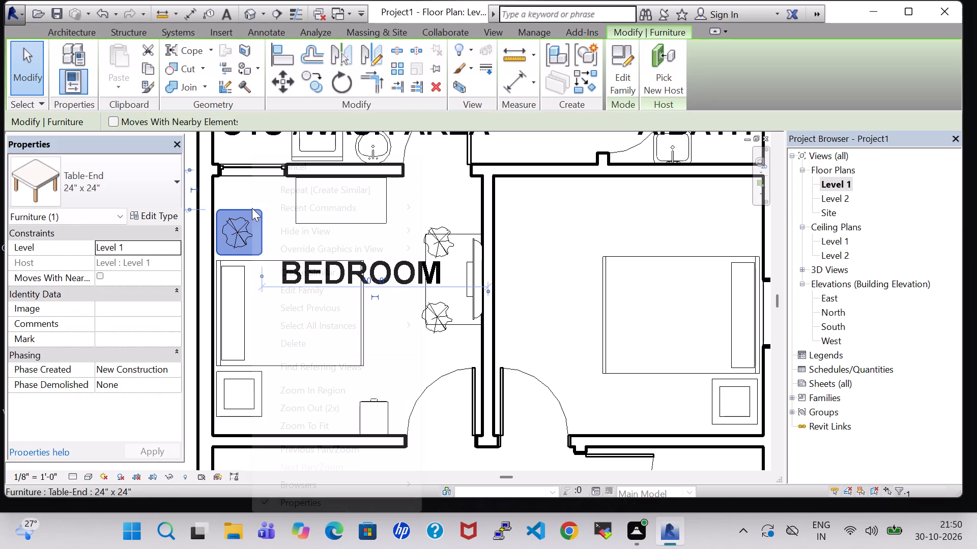
left_click(344, 271)
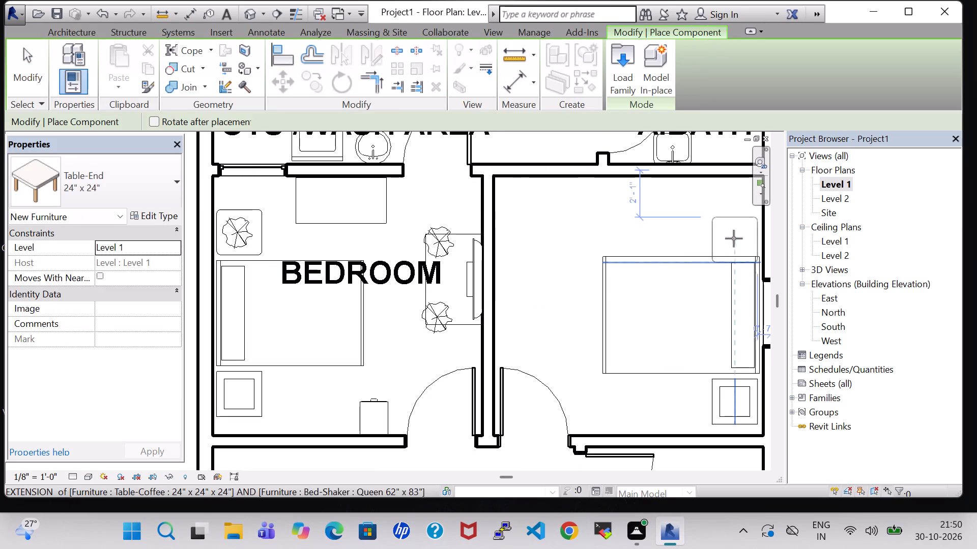
middle_click_drag(735, 225, 629, 228)
scroll(629, 228, "up", 5)
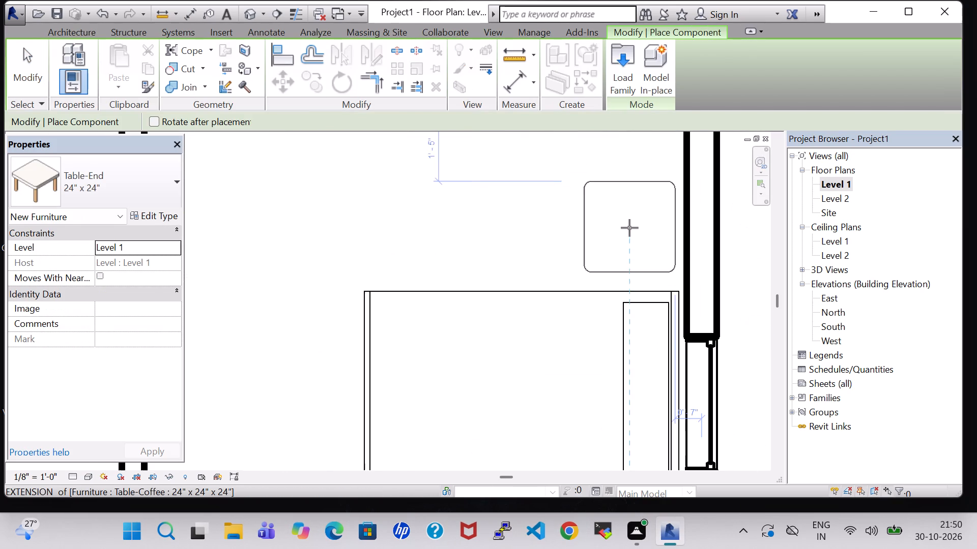
left_click(630, 237)
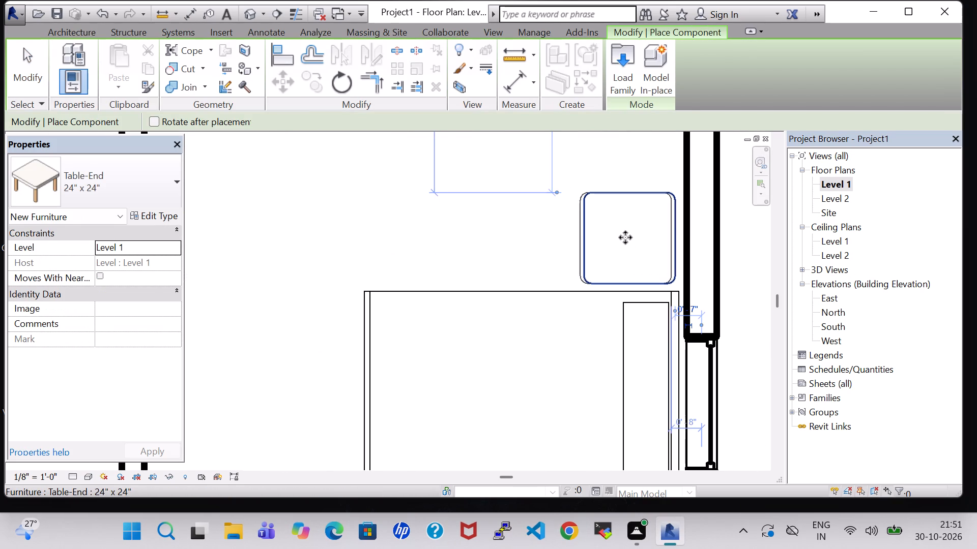
key("Escape")
key("Escape")
Place an RPC Plant - Tropical Agave - 1.5' like BEDROOM's at the west edge of the east room's new end table.
scroll(600, 237, "down", 4)
middle_click_drag(421, 241, 482, 256)
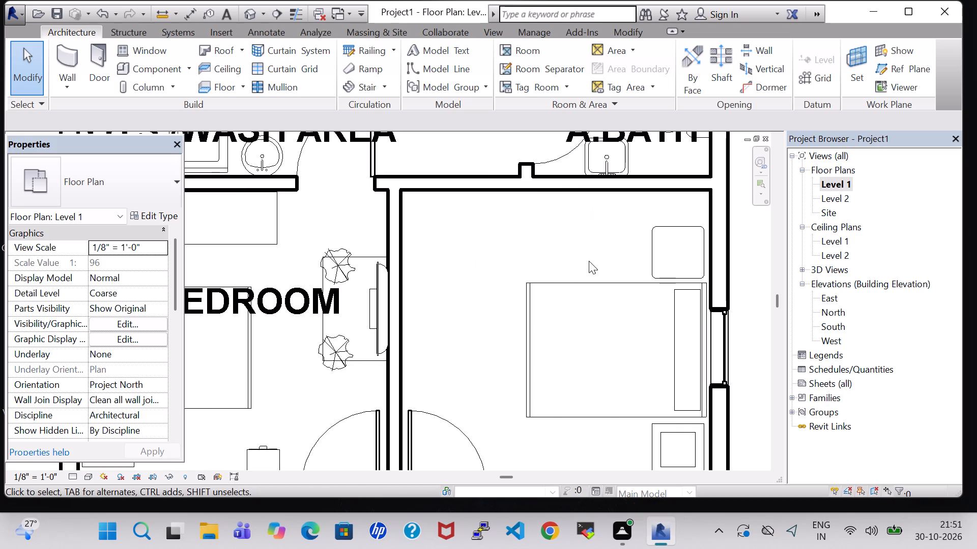
middle_click_drag(480, 265, 804, 265)
middle_click(811, 265)
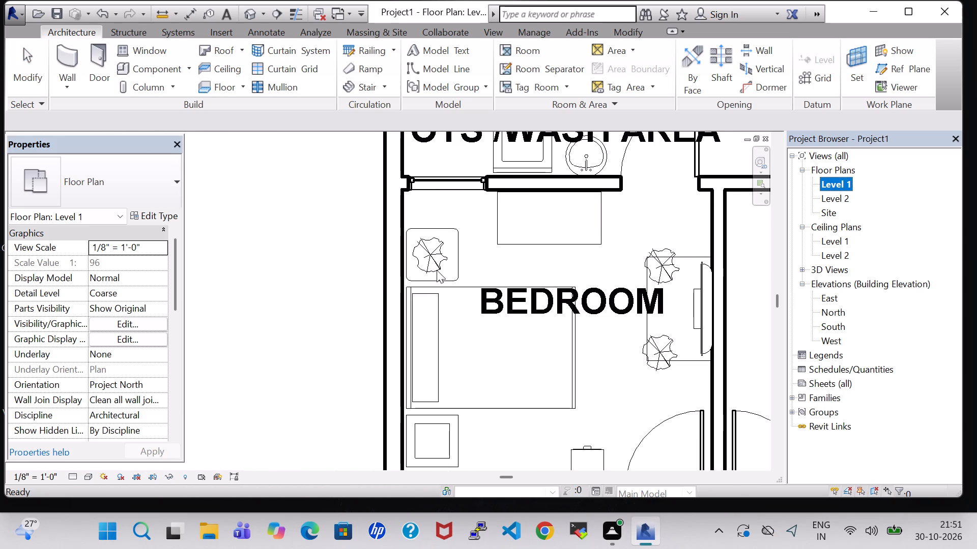
left_click(491, 272)
left_click(437, 260)
right_click(437, 260)
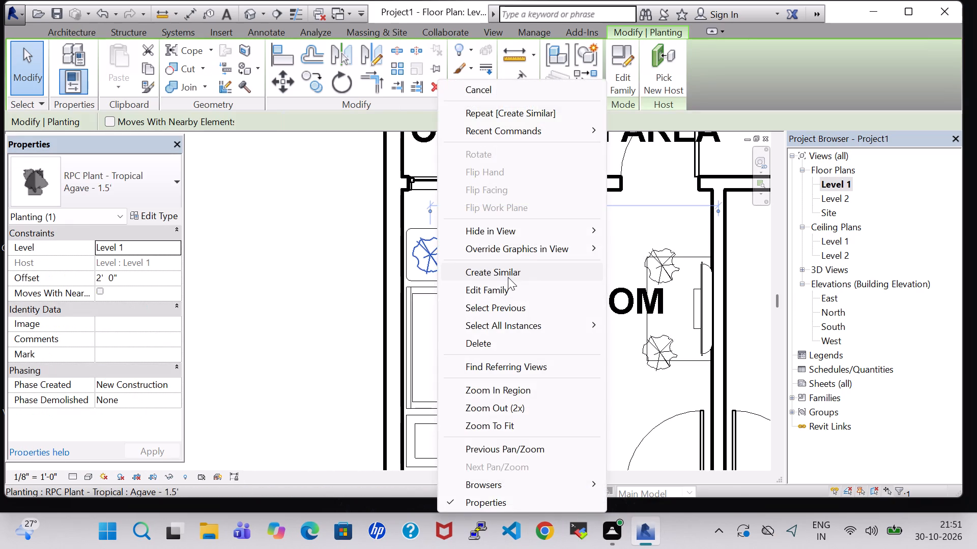
left_click(508, 277)
middle_click_drag(594, 290, 244, 294)
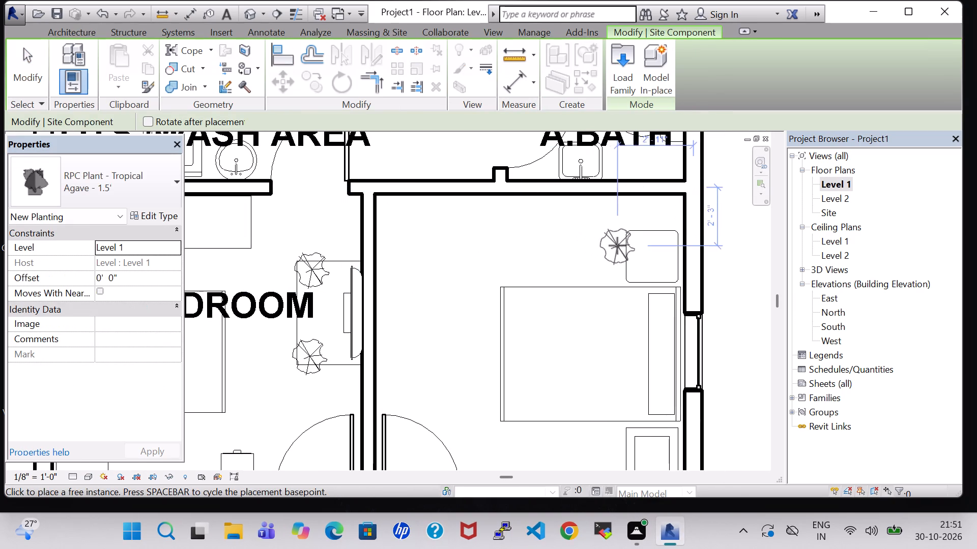
left_click(626, 253)
key("Escape")
key("Escape")
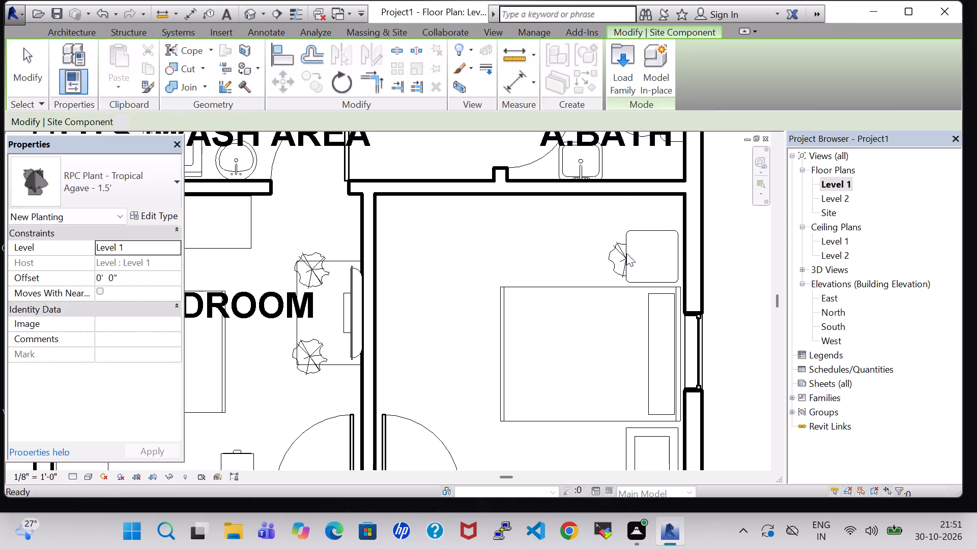
Set the new Agave plant's offset to 2' 0".
left_click(611, 252)
left_click(103, 277)
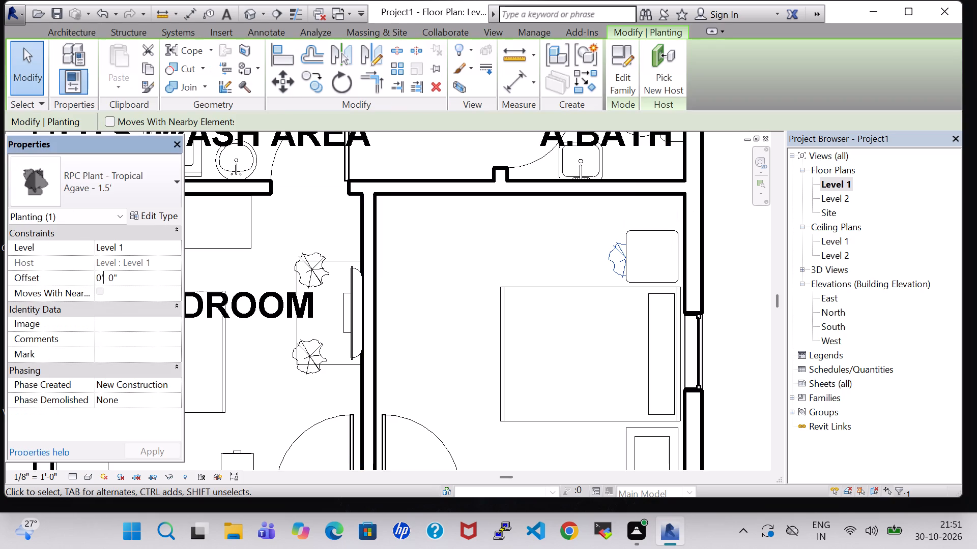
key("Left")
key("BackSpace")
key("2")
left_click(163, 452)
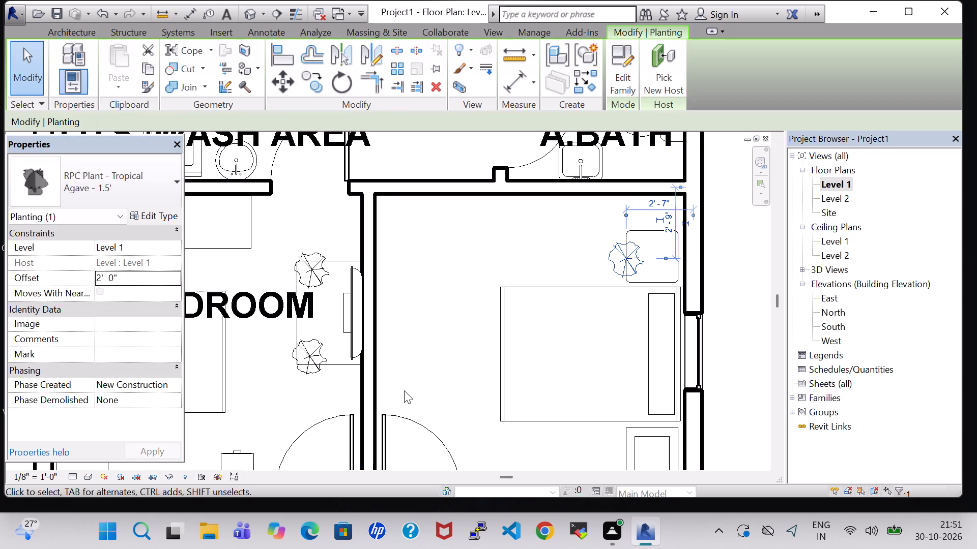
Nudge the new Agave plant east onto the end table, about 1'-9" from the east wall.
key("Right")
key("Right")
key("Right")
key("Right")
key("Right")
key("Right")
key("Right")
key("Right")
key("Right")
key("Right")
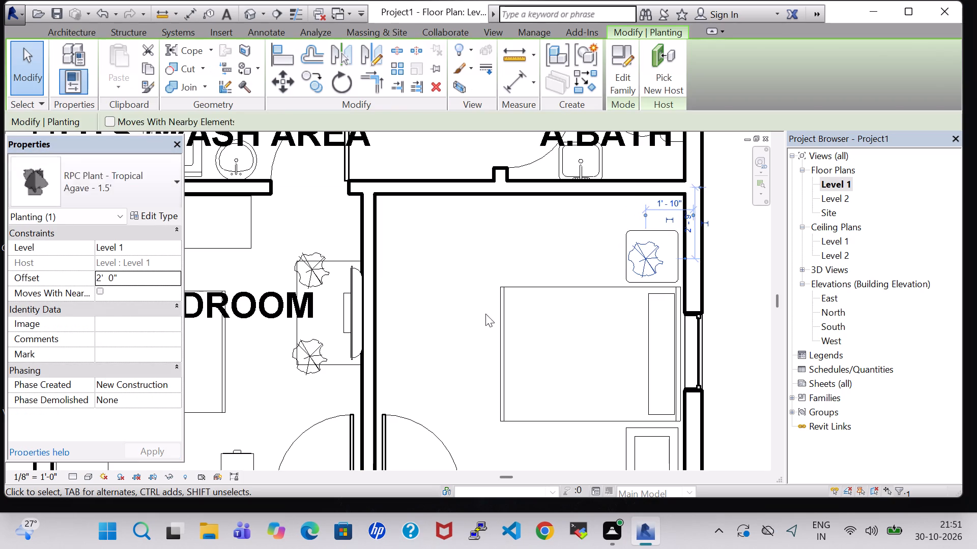
left_click(591, 246)
Check the Agave plant's offset and the type properties of the end table beneath it.
left_click(647, 253)
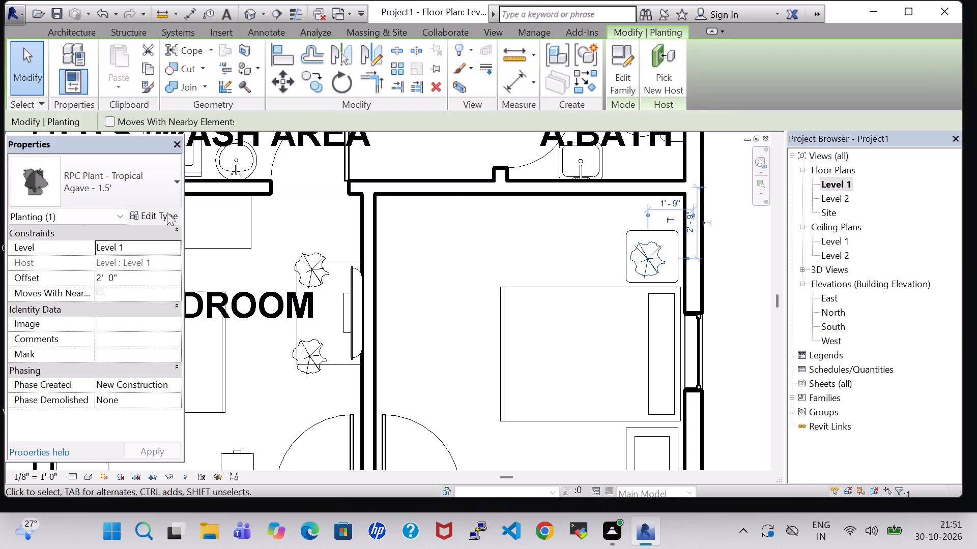
left_click(563, 256)
left_click(640, 226)
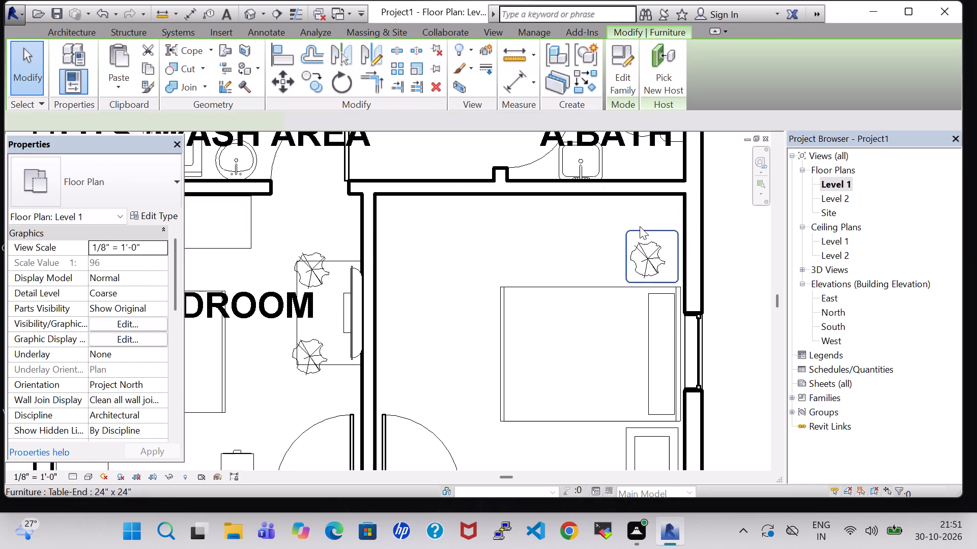
left_click(147, 218)
left_click(612, 67)
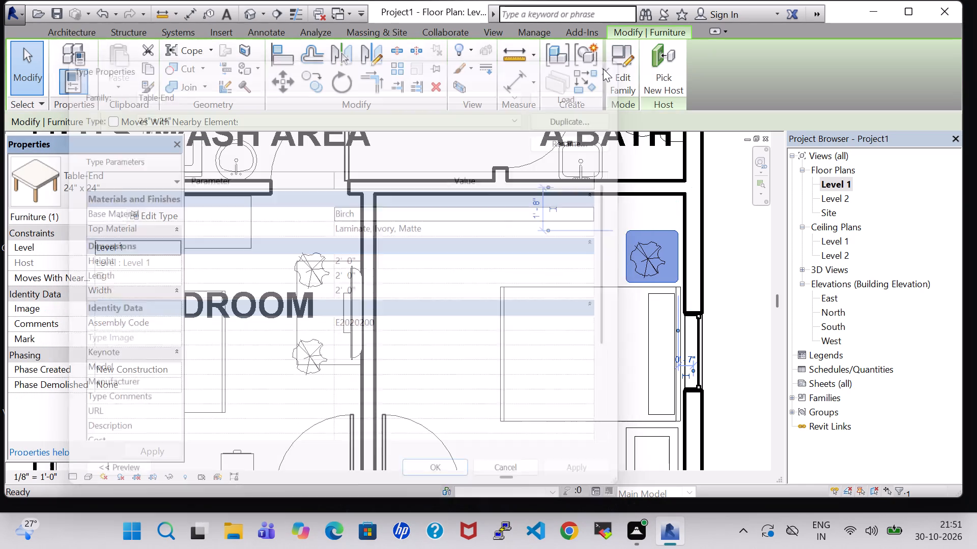
left_click(564, 248)
Nudge the Agave plant one more increment east to centre it on the end table.
left_click(642, 251)
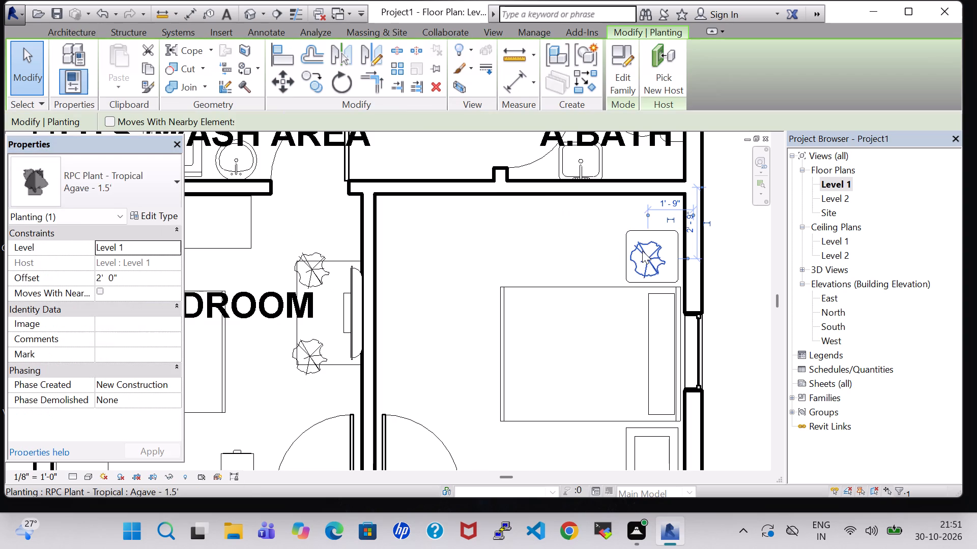
key("Right")
left_click(564, 258)
Place a Dresser 48" x 72" x 24" like BEDROOM's against the east room's north wall, about 3'-2" from the east wall.
scroll(564, 258, "down", 1)
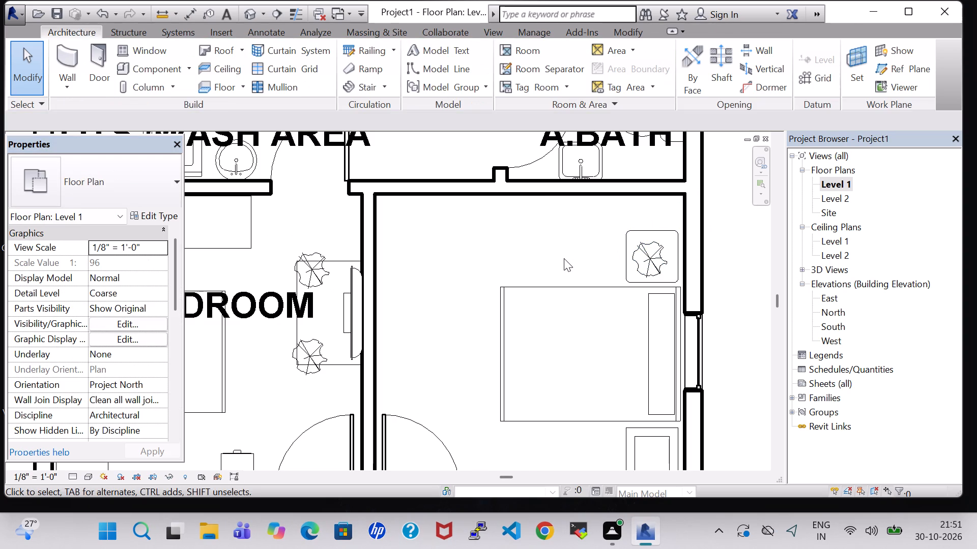
scroll(564, 258, "down", 2)
middle_click_drag(564, 258, 598, 273)
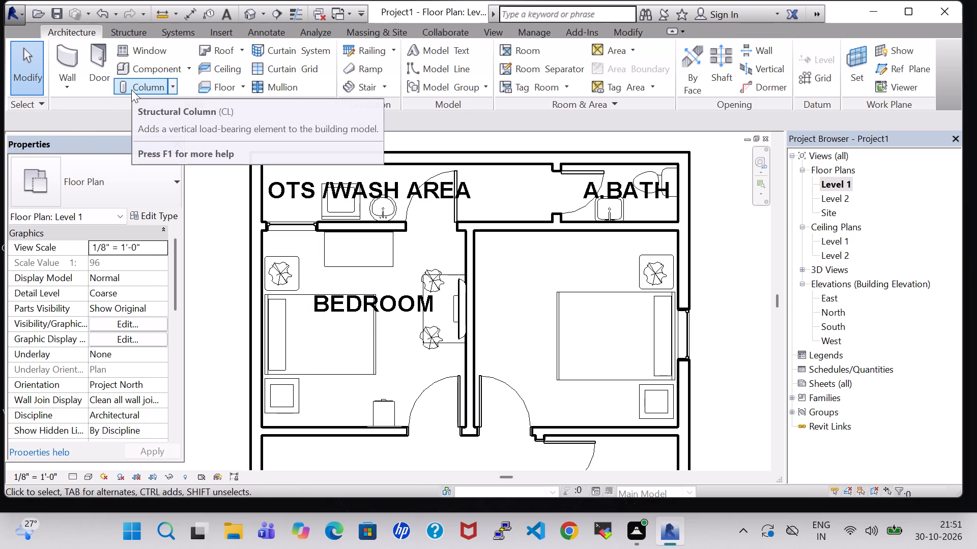
left_click(356, 259)
right_click(356, 259)
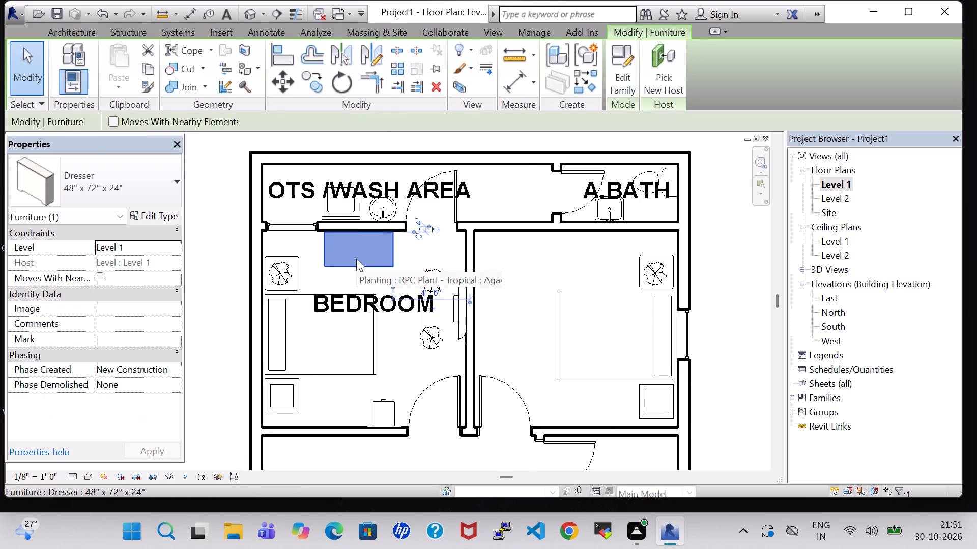
left_click(441, 267)
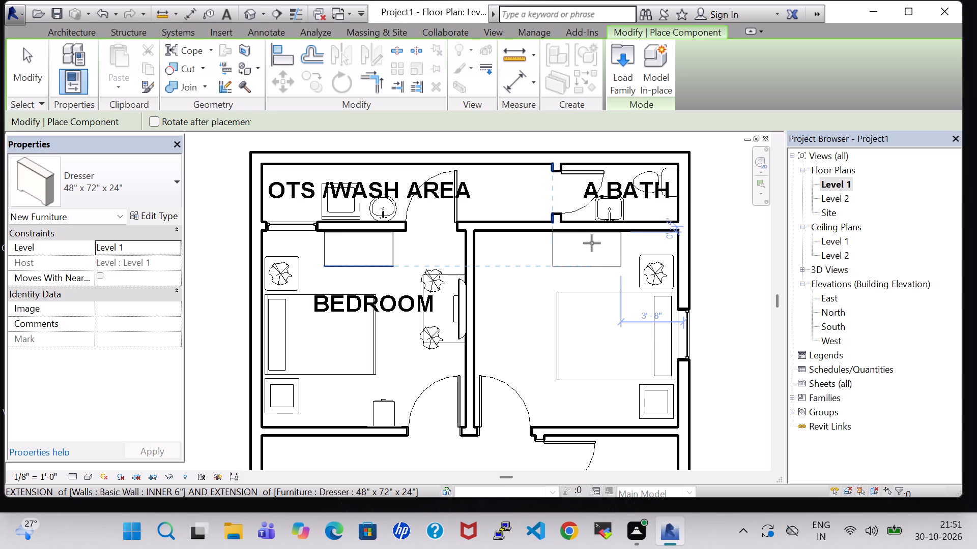
scroll(592, 243, "up", 4)
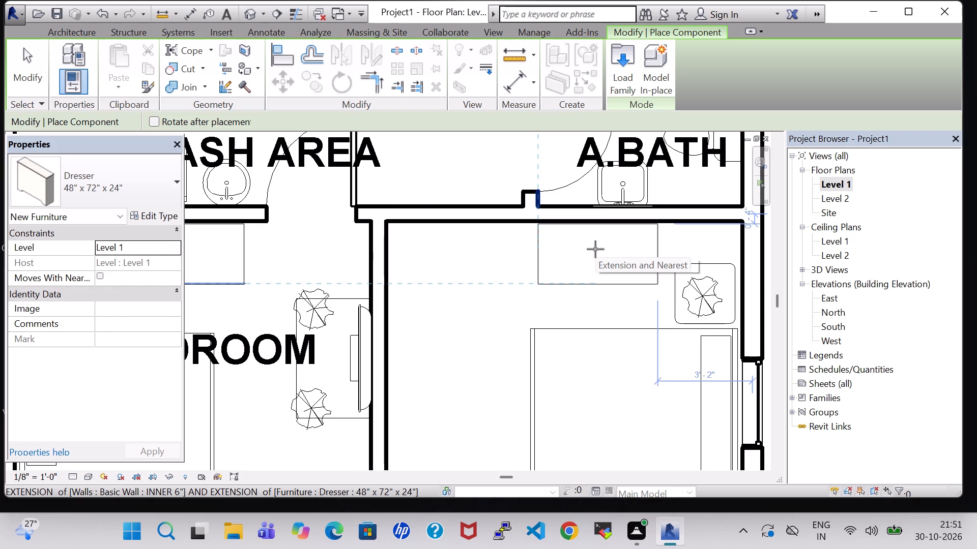
left_click(593, 247)
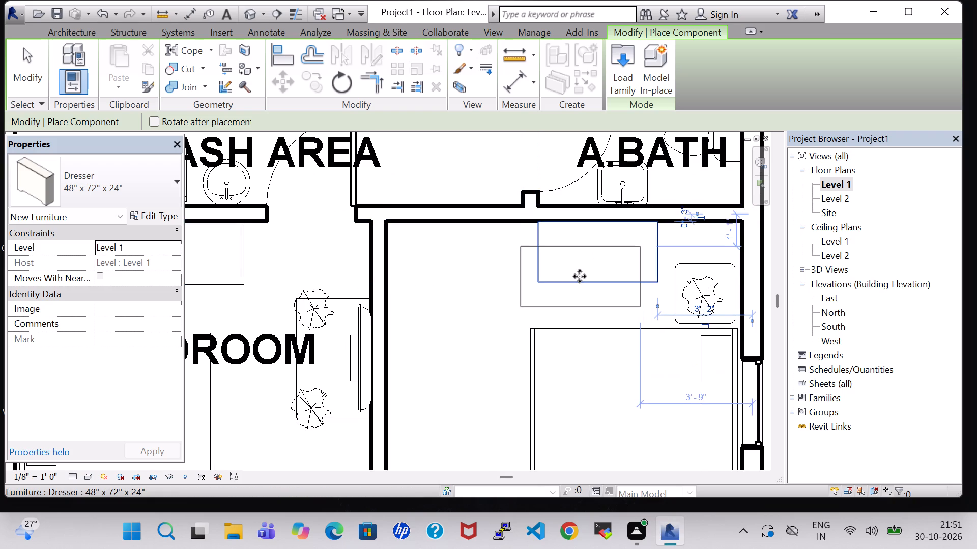
key("Escape")
key("Escape")
Save the project as Project120 in the Desktop's work folder.
scroll(565, 292, "down", 4)
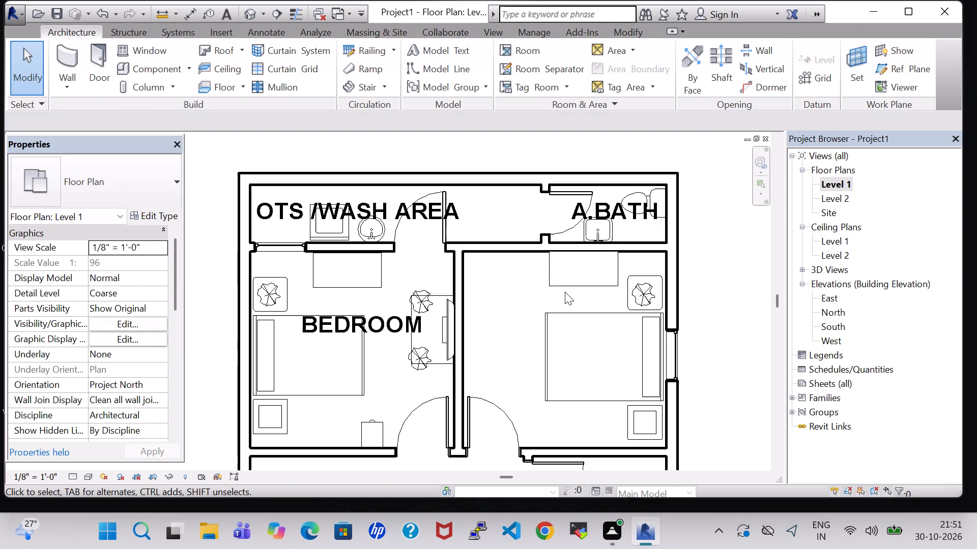
middle_click(565, 292)
left_click(242, 10)
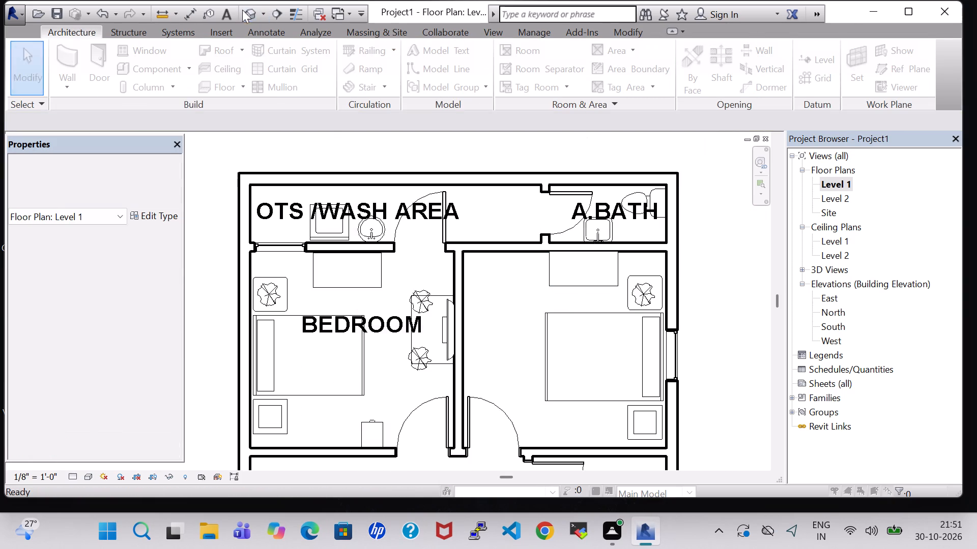
left_click(400, 218)
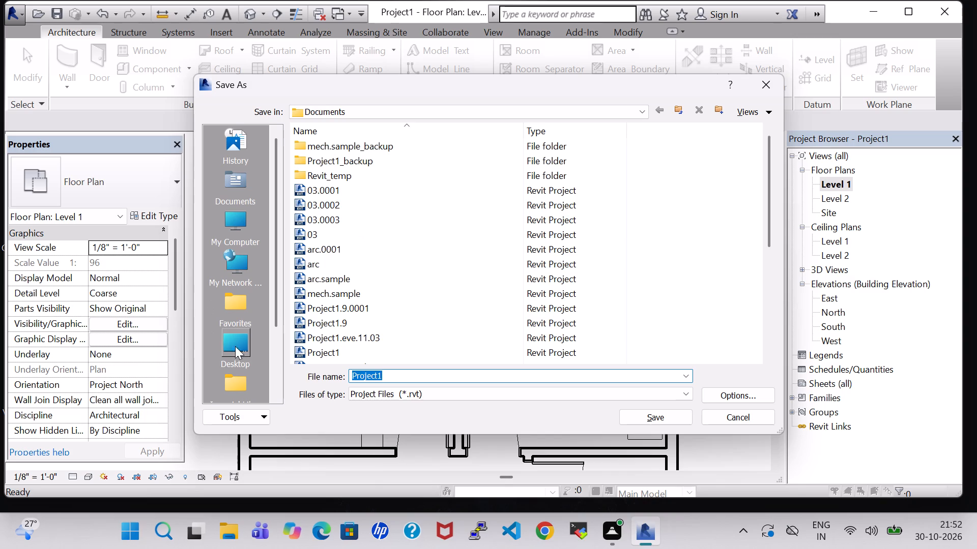
double_click(244, 349)
scroll(342, 312, "down", 3)
double_click(342, 299)
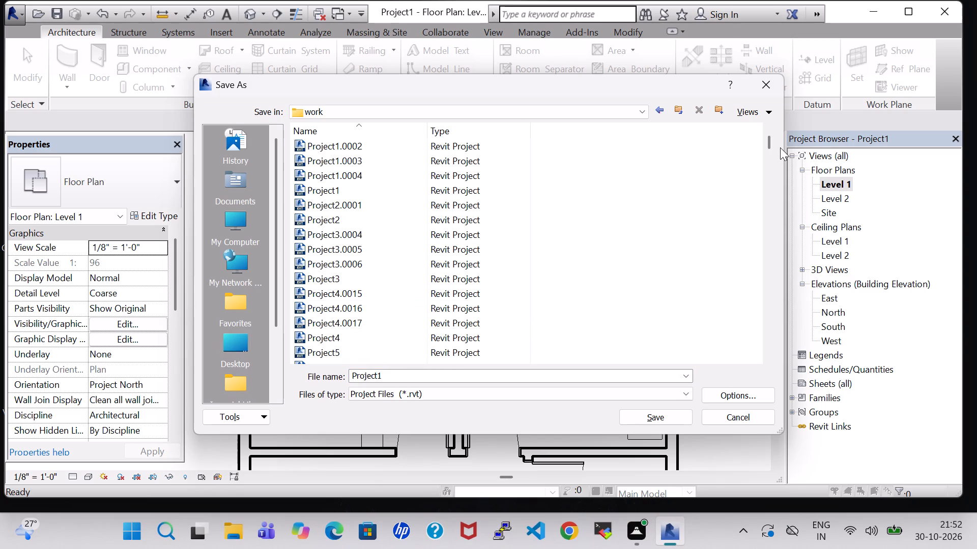
left_click_drag(771, 142, 782, 360)
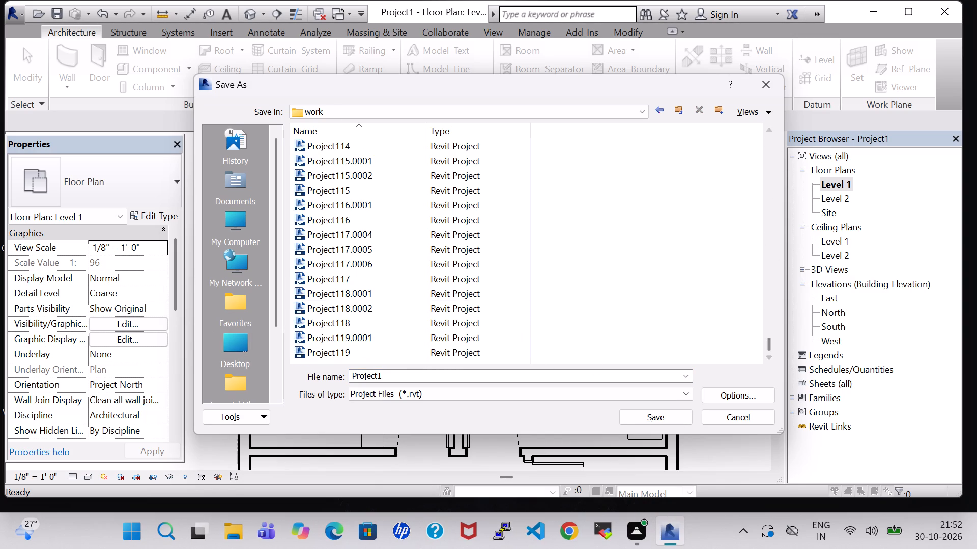
left_click(413, 378)
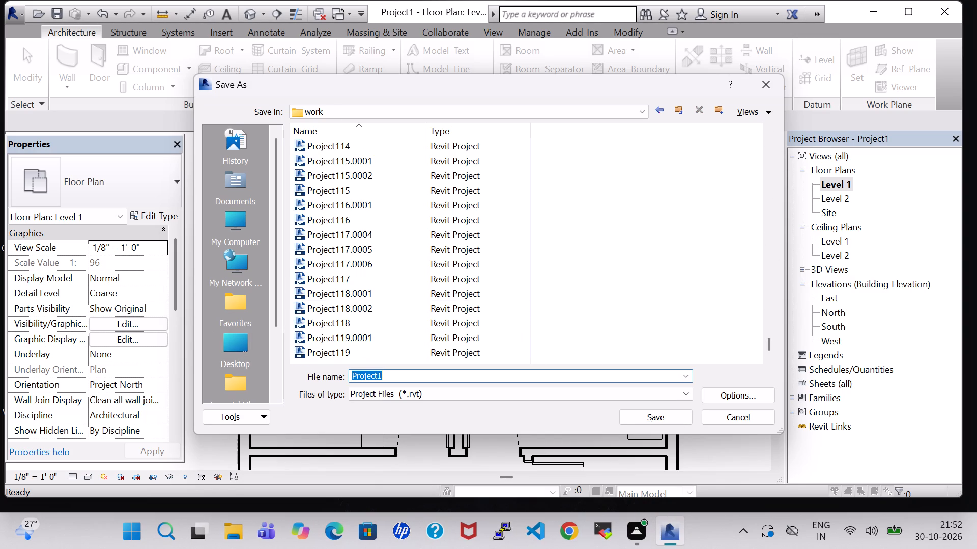
left_click(413, 378)
left_click(391, 375)
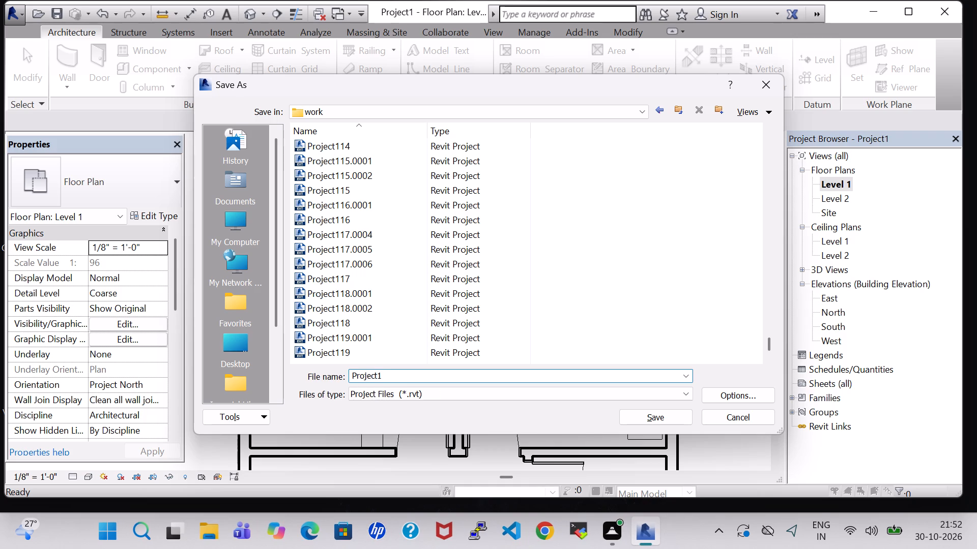
type("20")
left_click(659, 418)
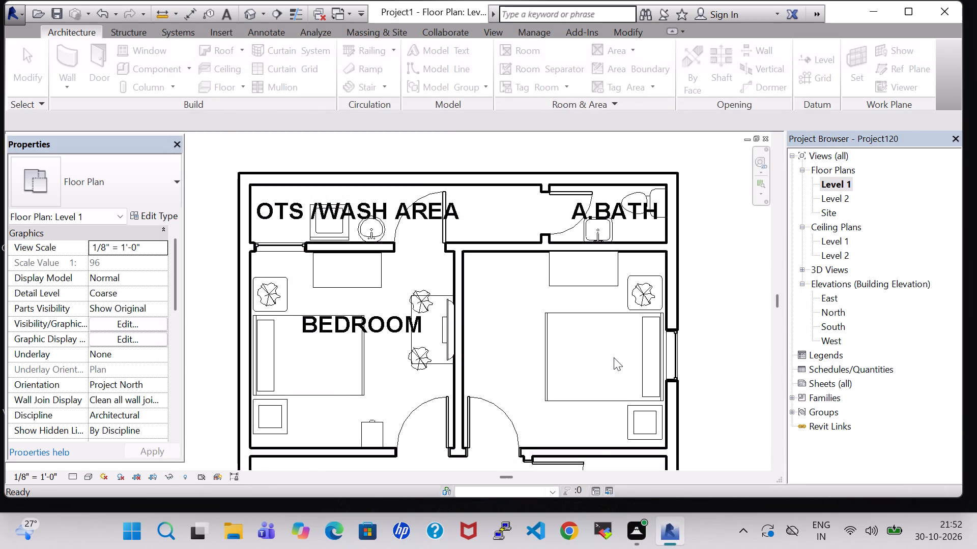
In the Level 1 plan, place a 42" TV - Flat Screen like BEDROOM's along the east room's west wall, about 5'-1" from the north wall.
scroll(495, 316, "up", 6)
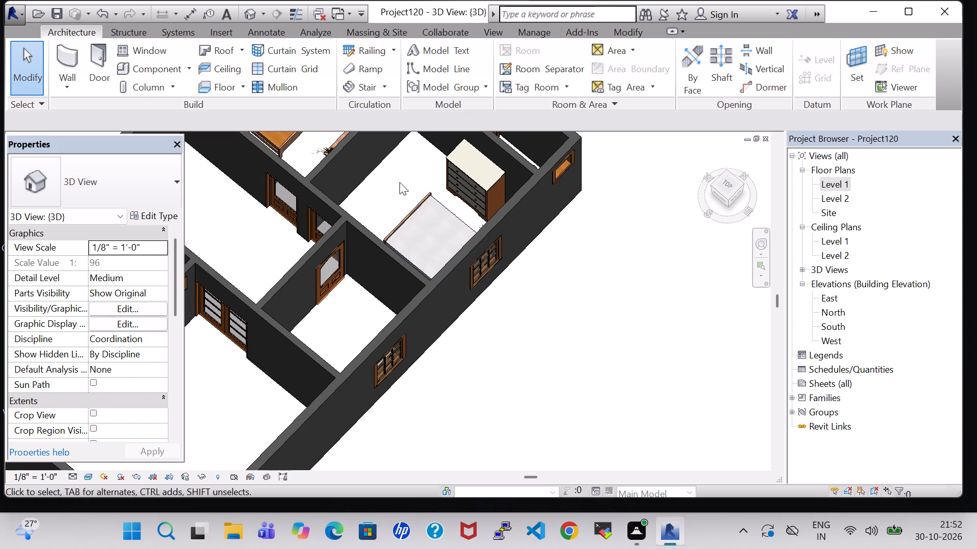
middle_click_drag(399, 182, 427, 190)
middle_click_drag(427, 190, 462, 375)
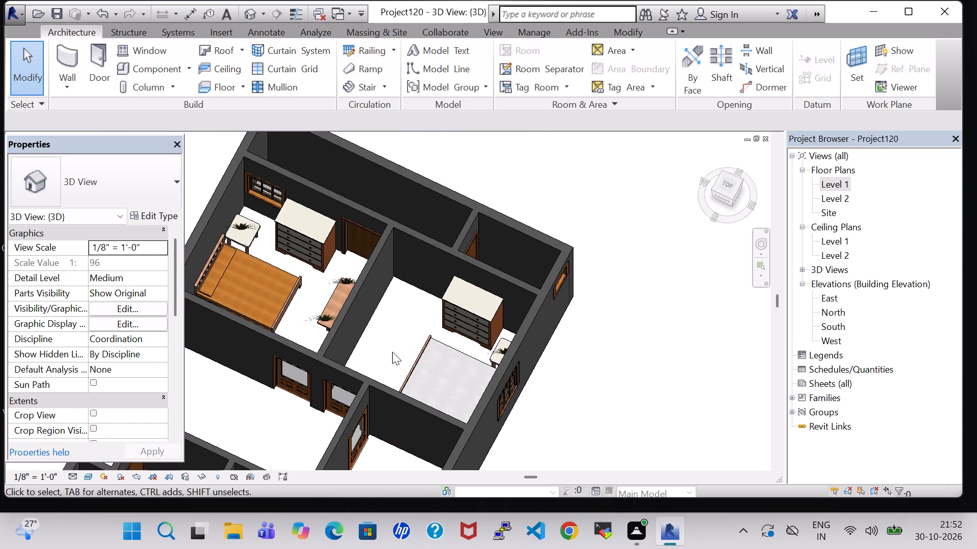
middle_click_drag(392, 352, 439, 347)
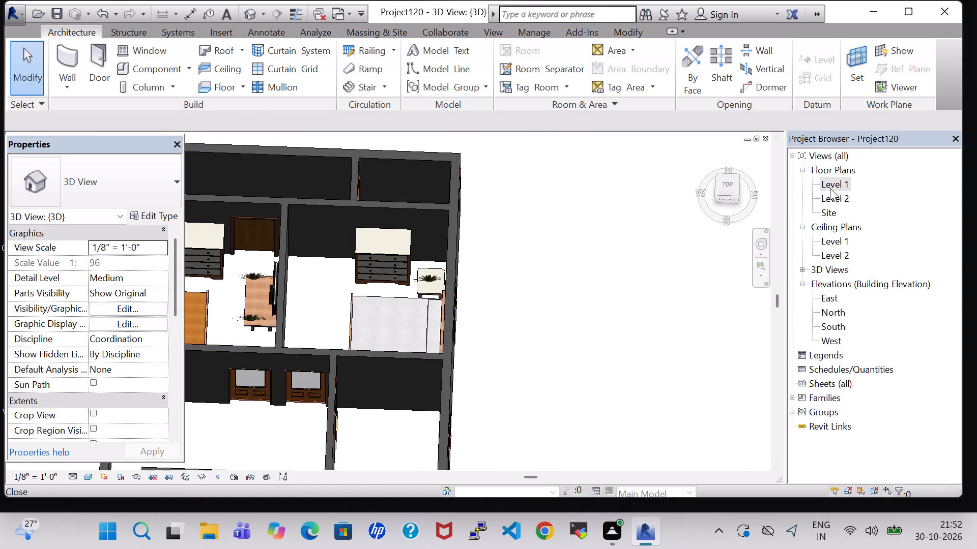
double_click(832, 186)
scroll(629, 299, "down", 2)
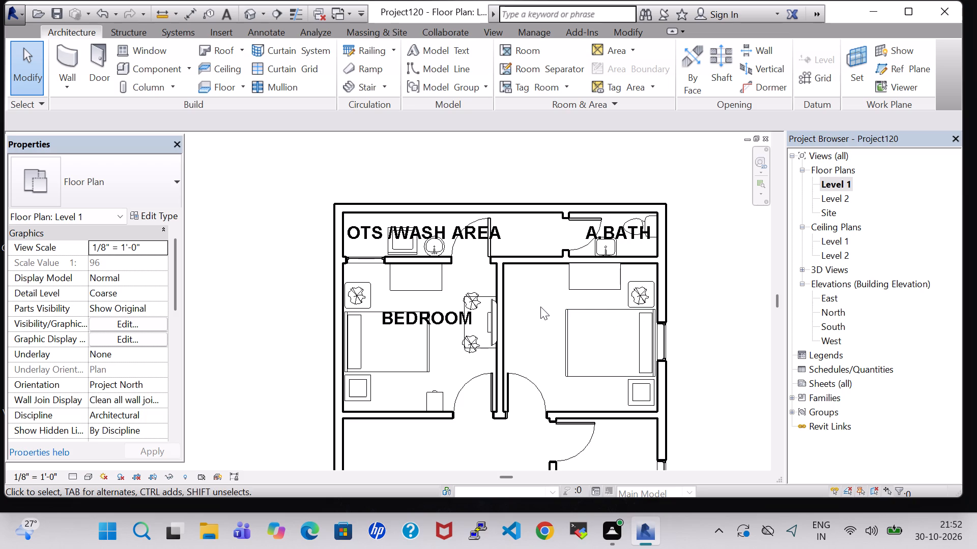
left_click(494, 321)
right_click(495, 321)
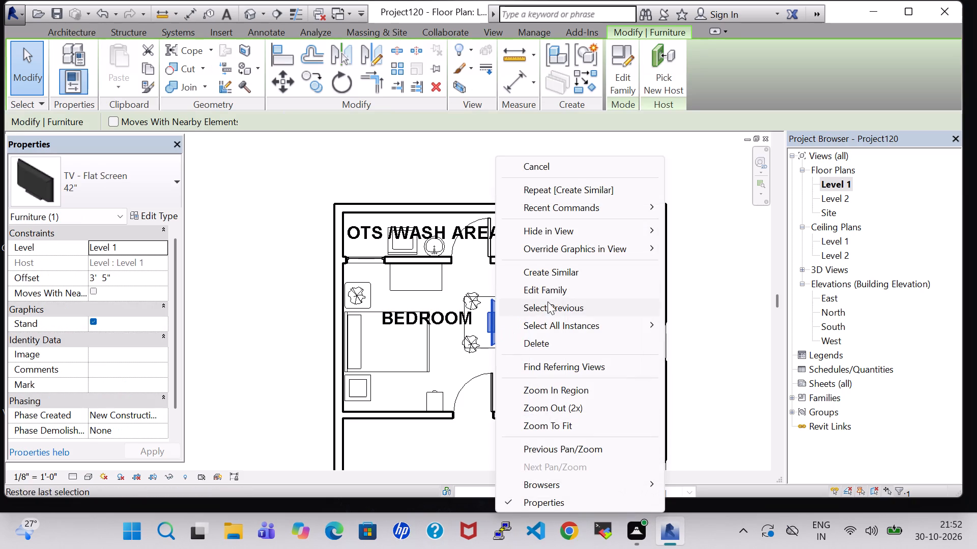
left_click(560, 272)
scroll(551, 326, "up", 6)
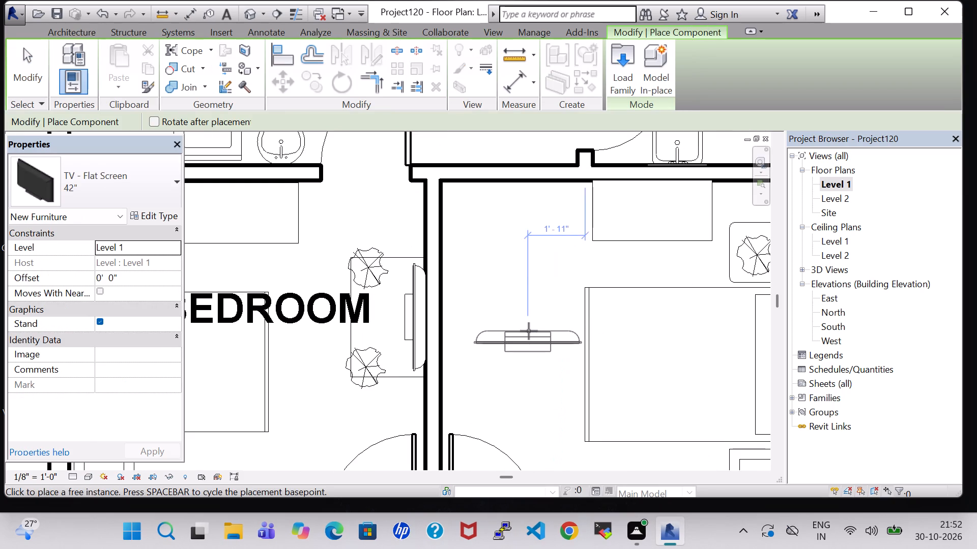
key("space")
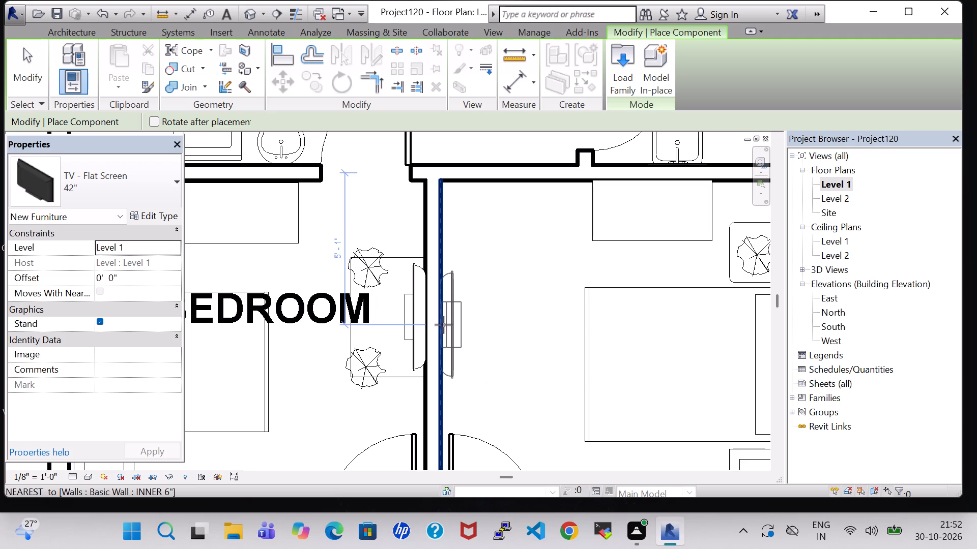
left_click(443, 324)
key("Escape")
key("Escape")
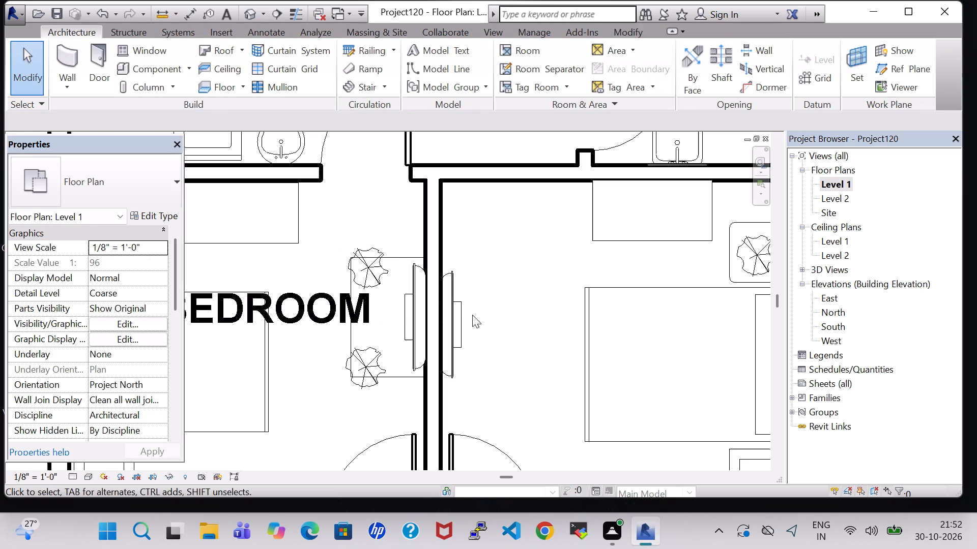
Set the new TV's offset above Level 1 to 3' 5".
left_click(461, 315)
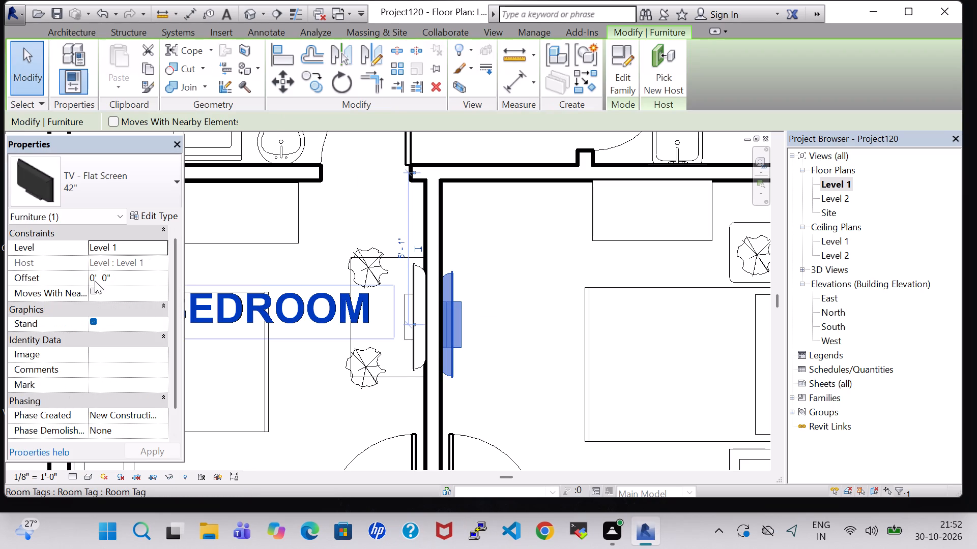
left_click(95, 281)
key("BackSpace")
key("3")
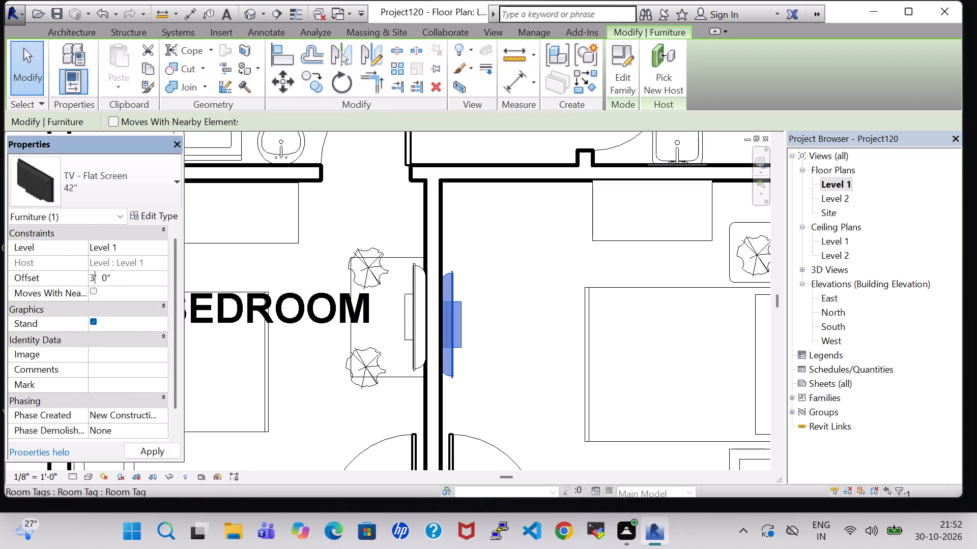
key("Right")
key("Right")
key("Right")
key("Right")
key("BackSpace")
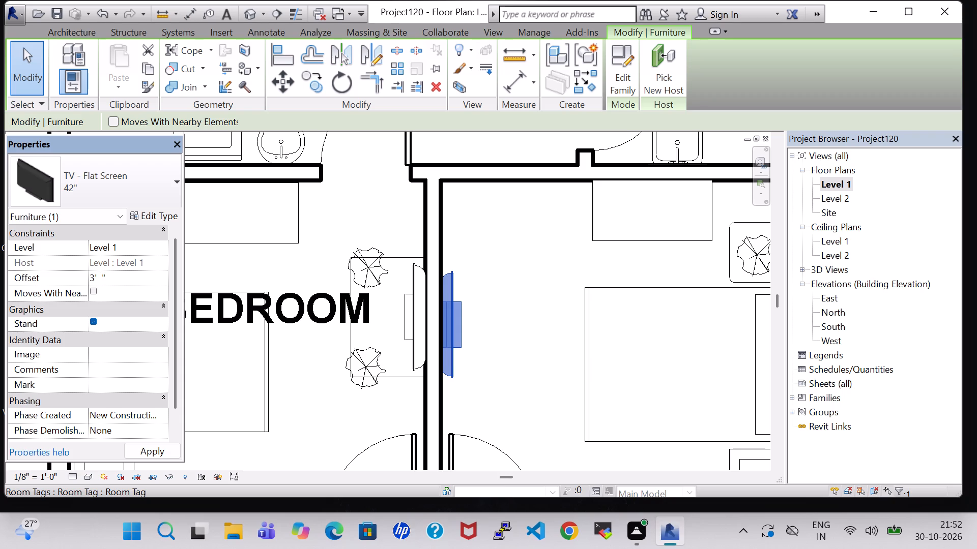
key("5")
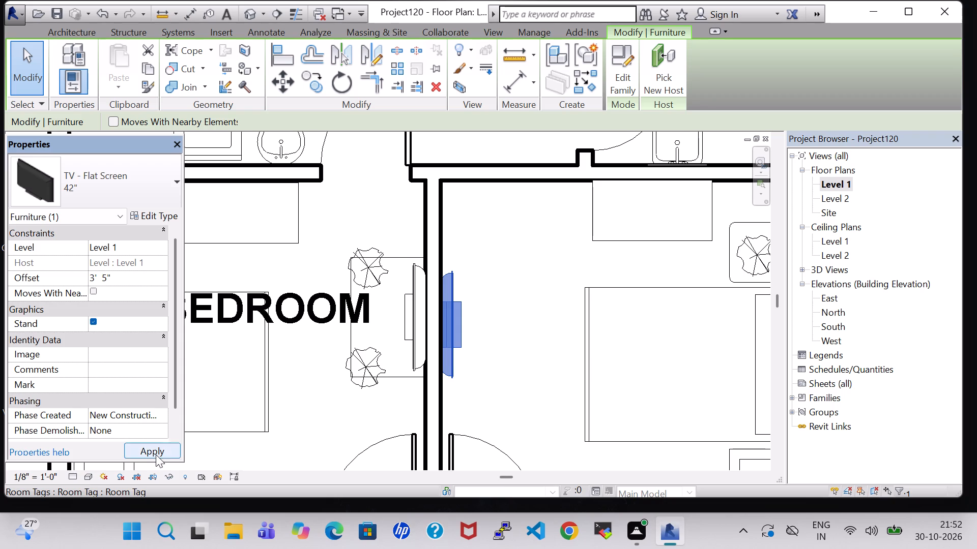
left_click(156, 454)
left_click(530, 333)
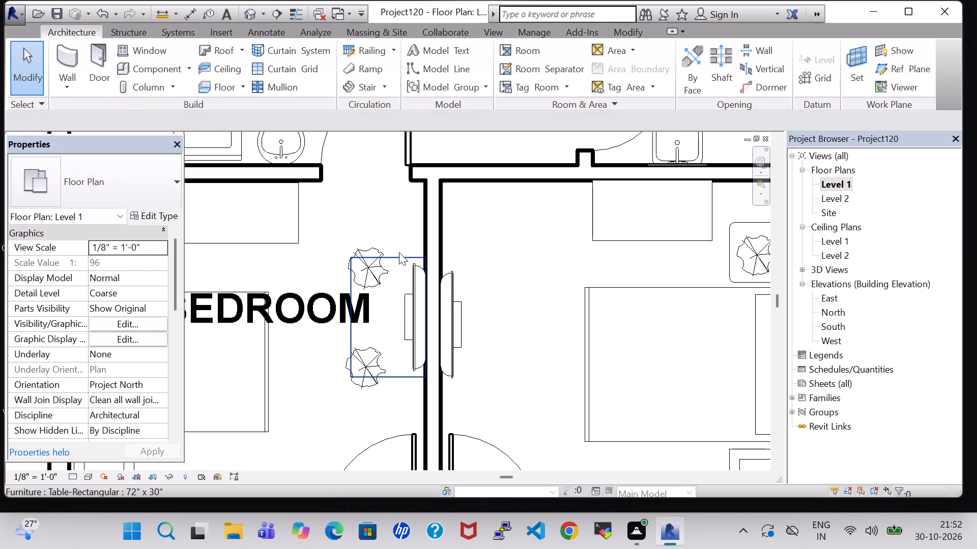
Place a Table-Rectangular 72" x 30" lengthwise under the east room's TV and nudge it west against the wall.
left_click(399, 252)
right_click(399, 252)
left_click(477, 270)
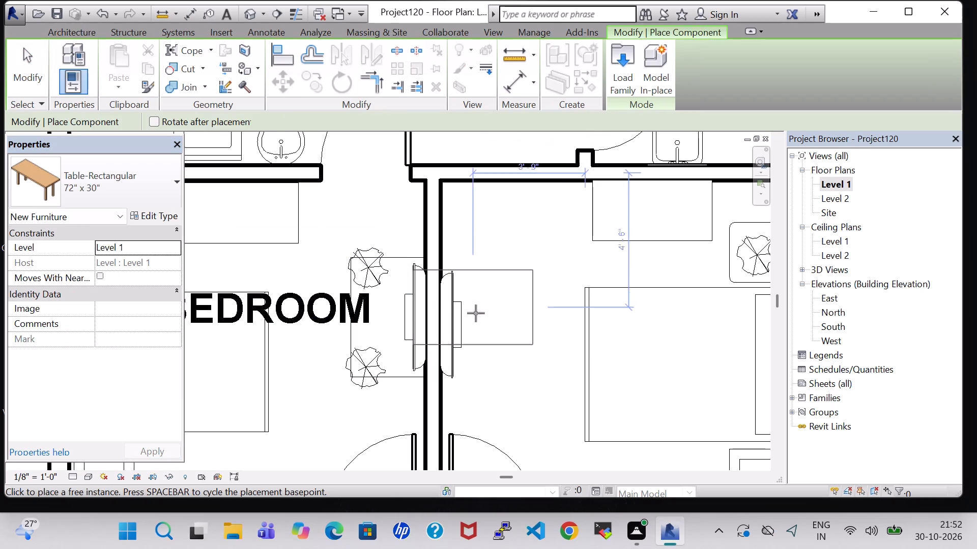
key("space")
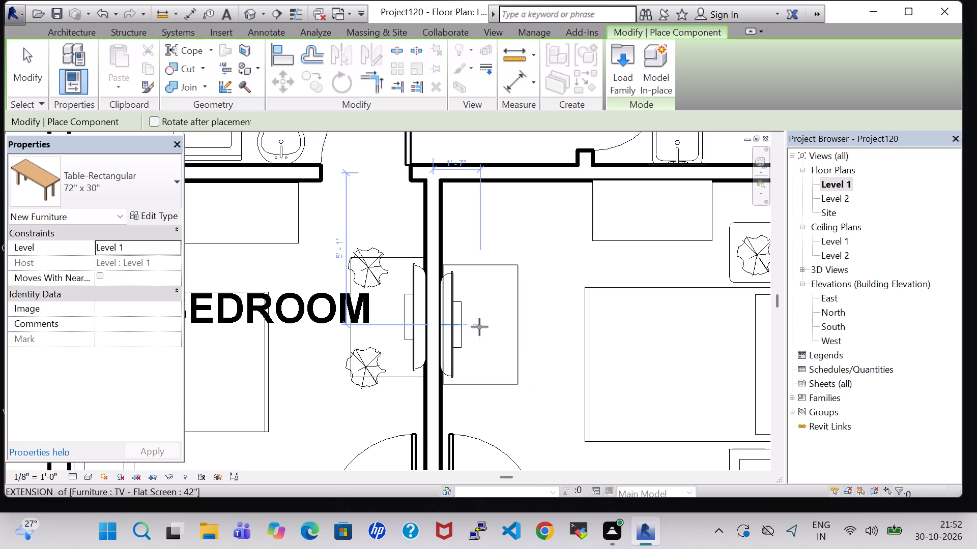
left_click(480, 329)
key("Escape")
key("Escape")
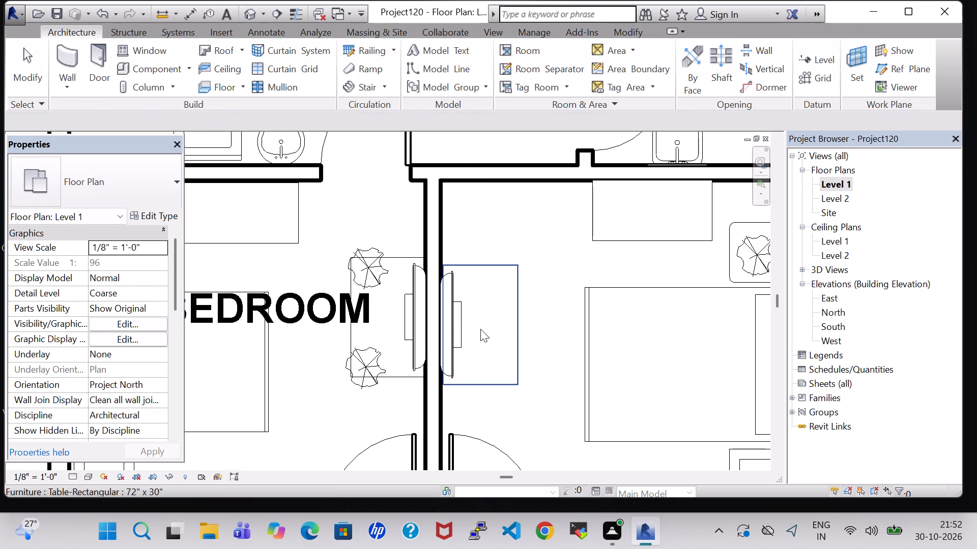
left_click(515, 332)
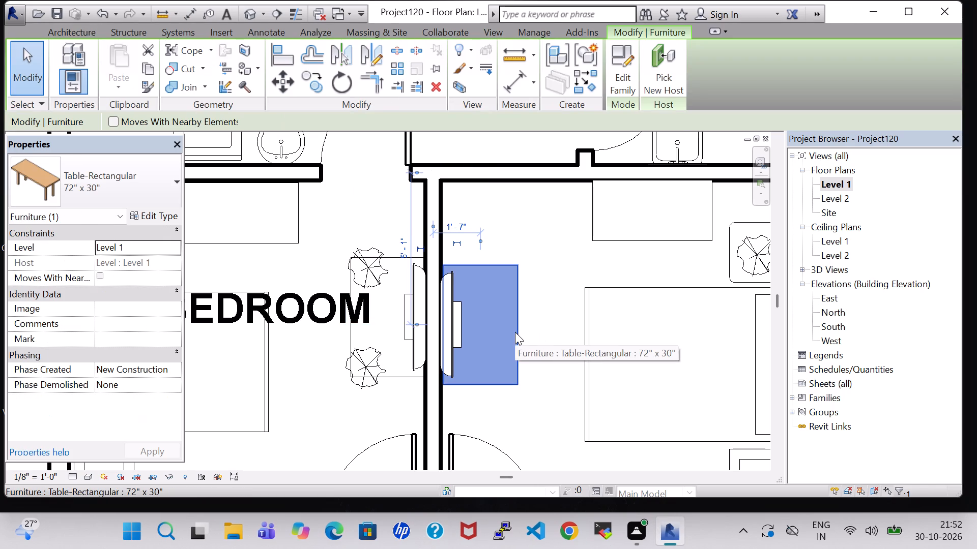
key("Left")
double_click(533, 334)
Place two Agave - 1.5' plants like BEDROOM's at the north and south ends of the east room's TV table.
left_click(370, 243)
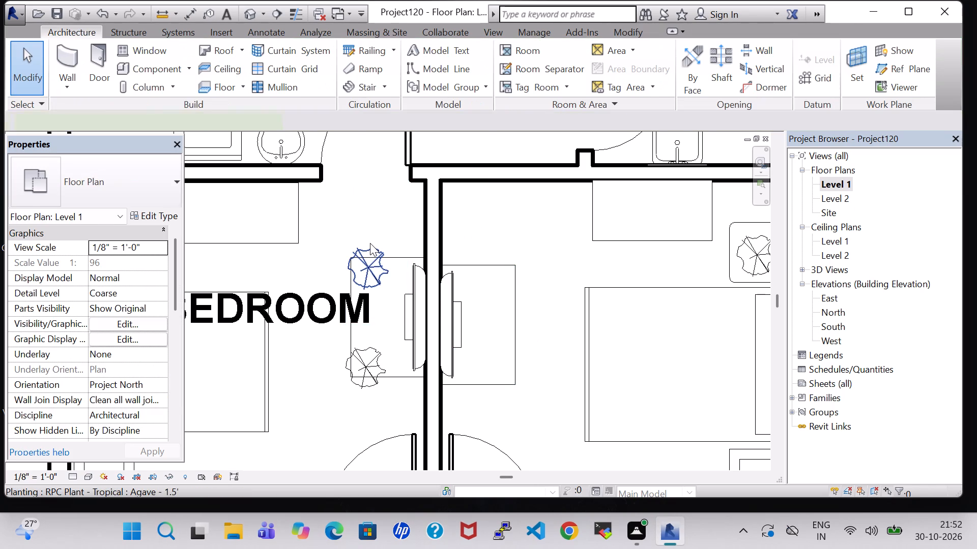
right_click(370, 243)
left_click(471, 267)
left_click(475, 266)
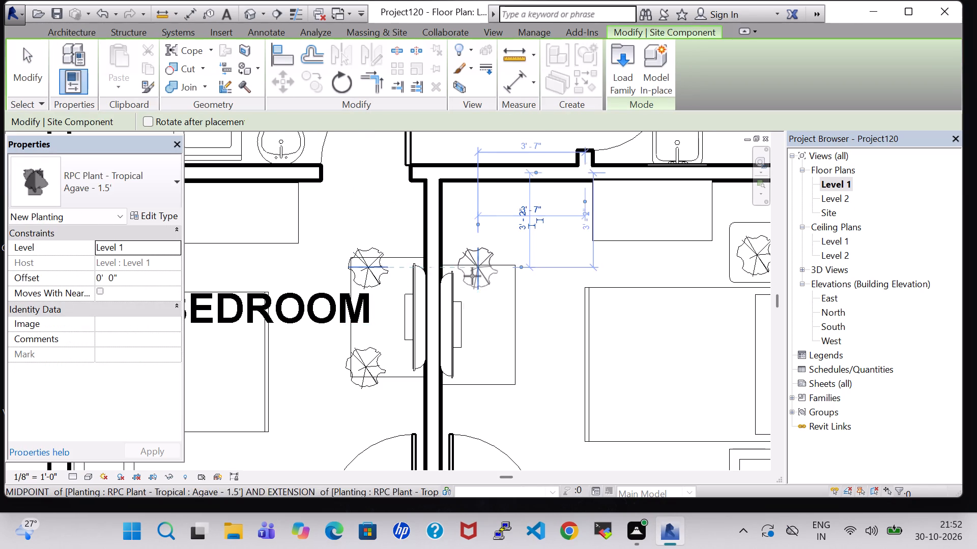
left_click(488, 389)
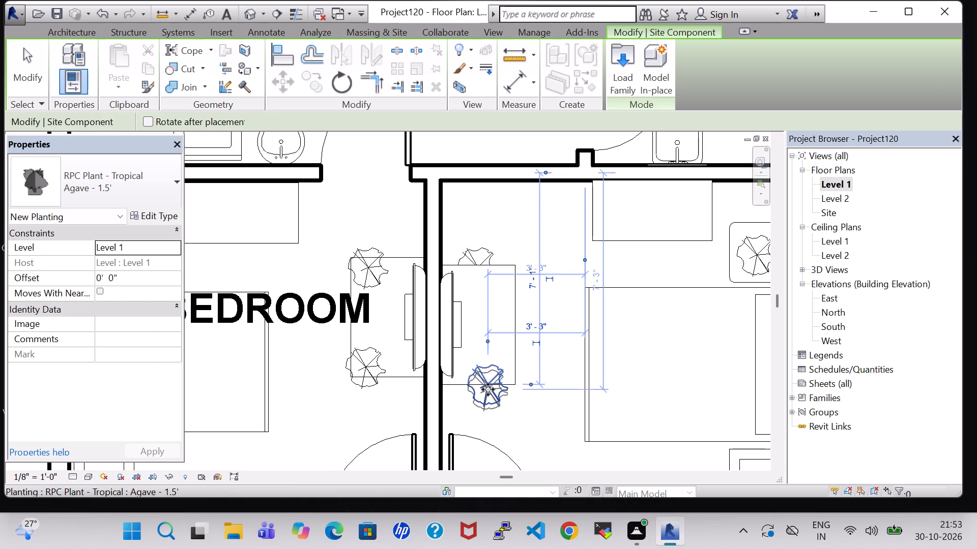
key("Escape")
key("Escape")
Set the south Agave plant's offset to 2' 2".
left_click(491, 397)
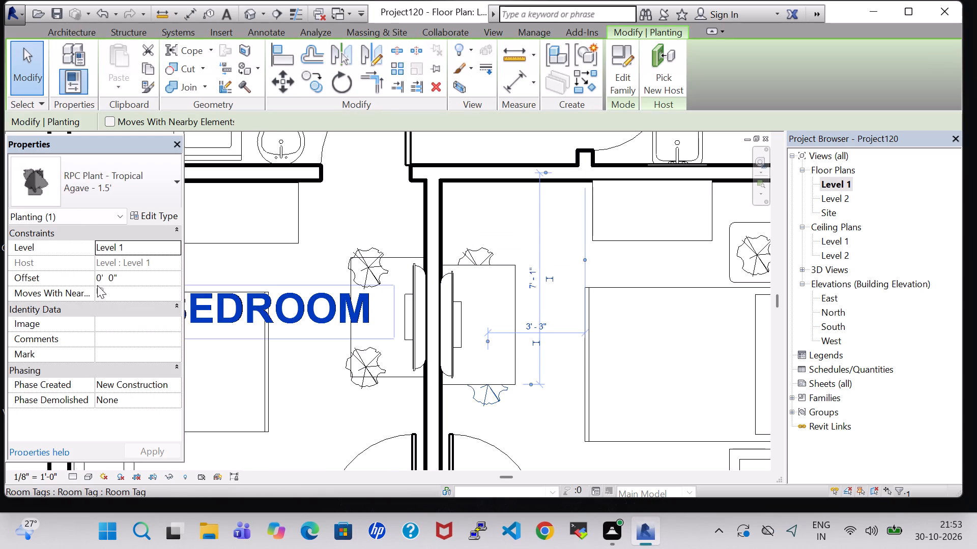
left_click(102, 279)
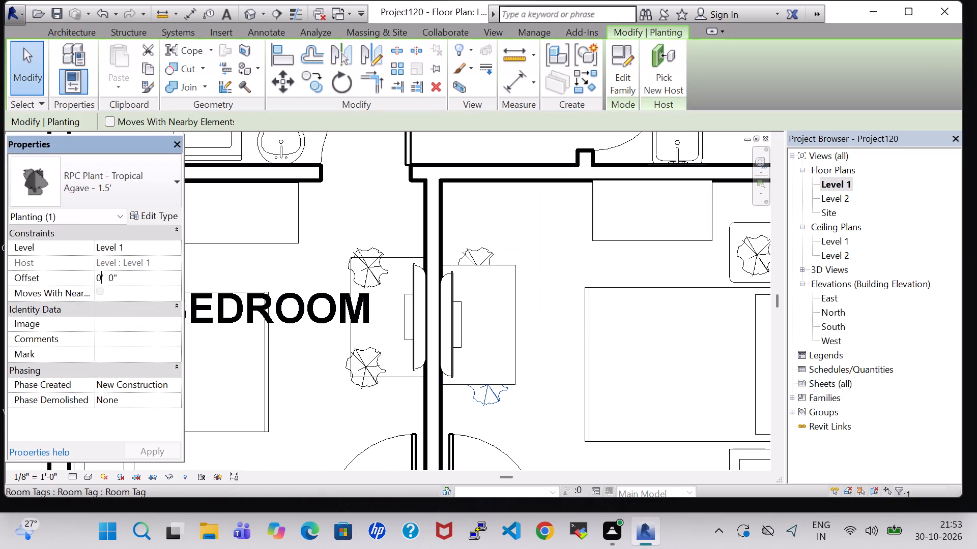
key("BackSpace")
key("2")
key("Right")
key("Right")
key("Right")
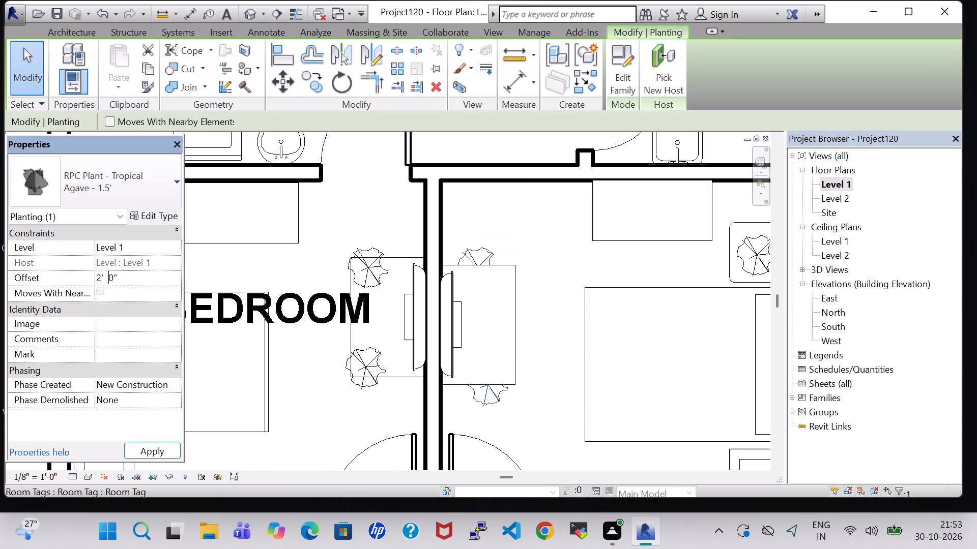
key("Right")
key("BackSpace")
key("2")
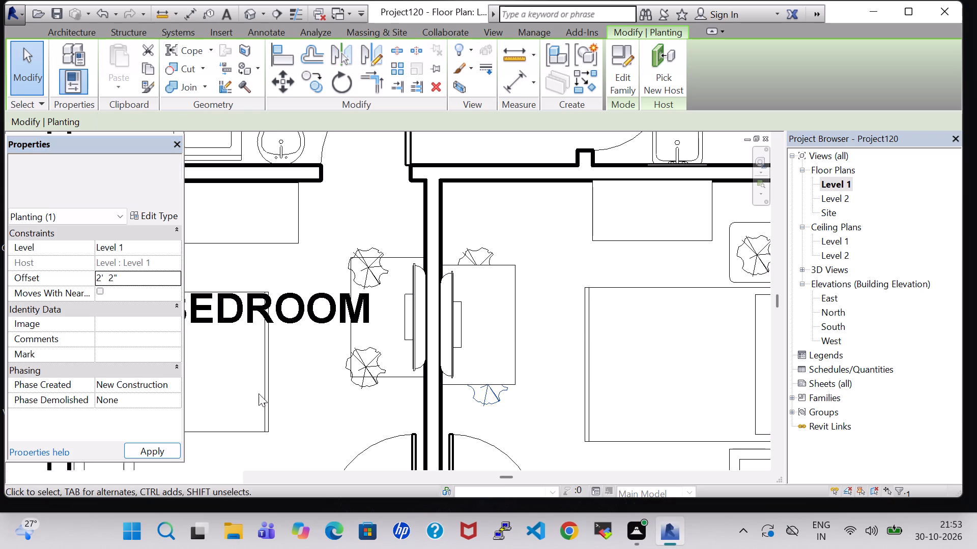
left_click(526, 420)
Set the offset above Level 1 of the Agave plant at the north end of the east room's TV table to 2' 2".
left_click(485, 258)
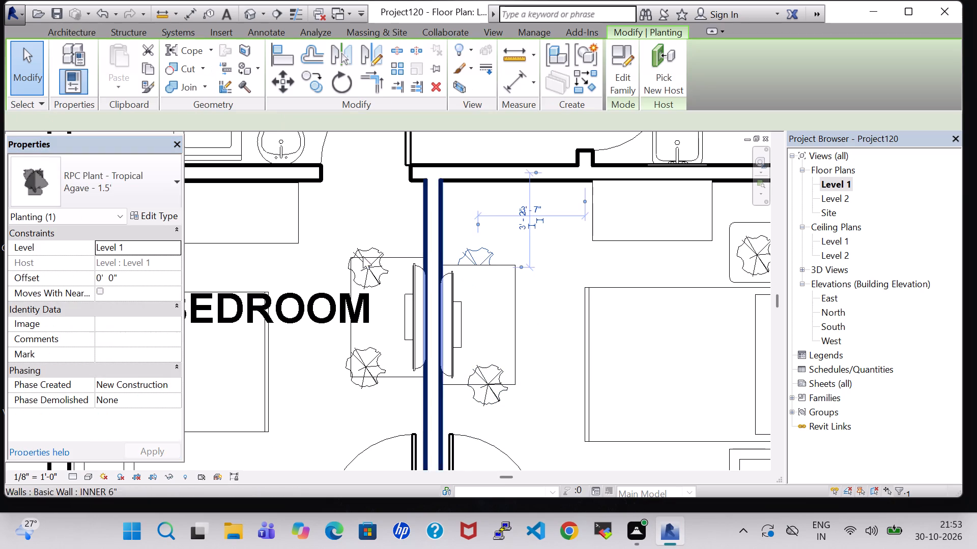
left_click(101, 280)
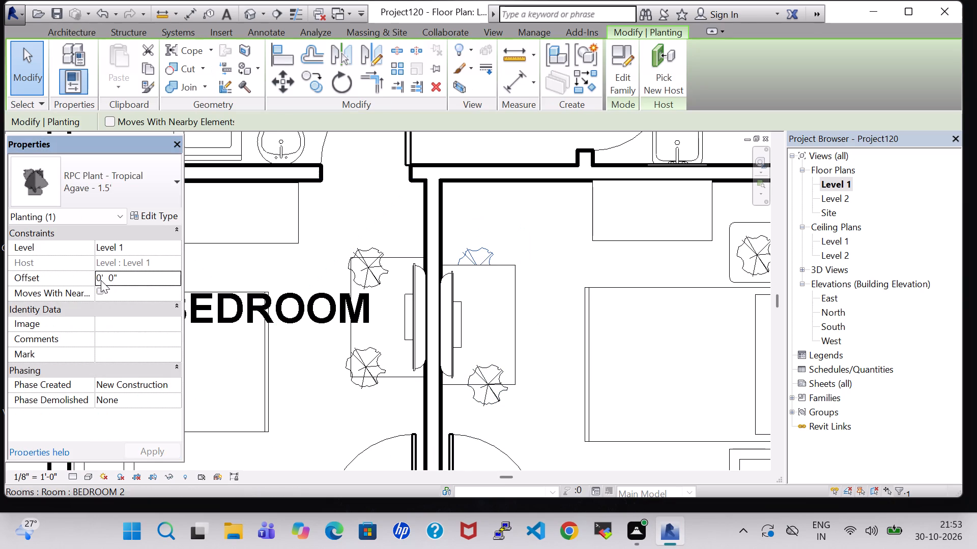
left_click(101, 280)
key("BackSpace")
key("2")
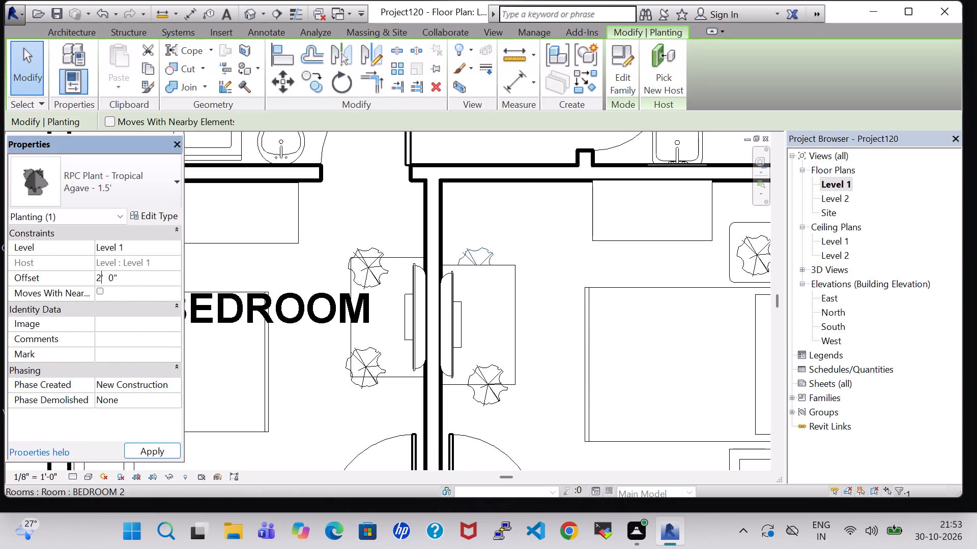
key("Right")
key("Right")
key("Right")
key("Right")
key("BackSpace")
key("2")
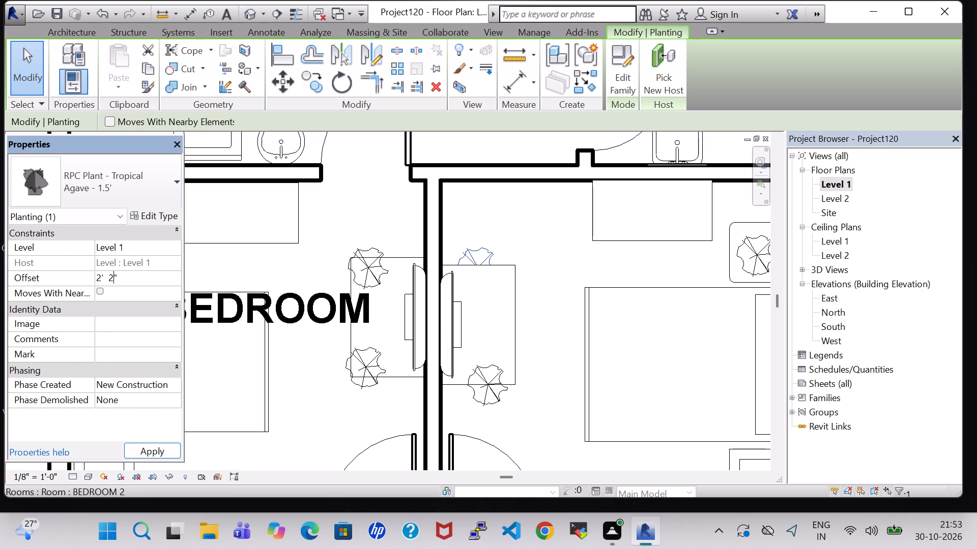
left_click(547, 406)
Nudge the south Agave plant slightly north and east so it sits further onto the east room's TV table, about 6' 10" from the north wall.
left_click(491, 386)
key("Up")
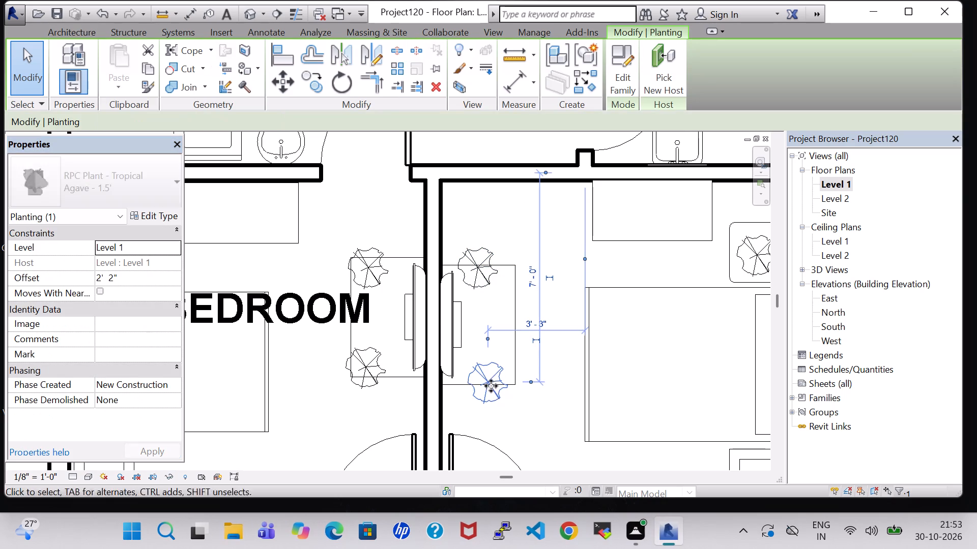
key("Up")
key("Right")
key("Right")
key("Up")
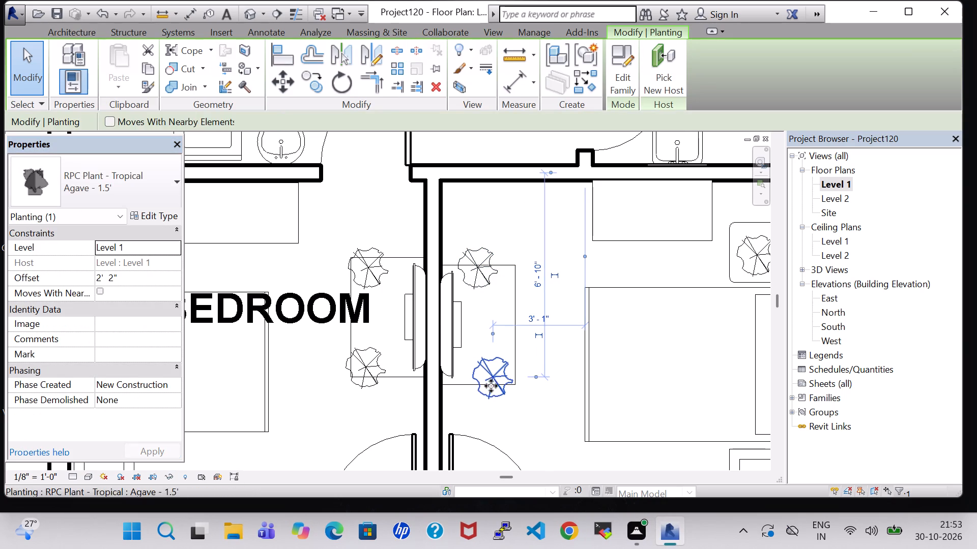
key("Right")
Nudge the north Agave plant east to about 3' 0" from the bed, in line with the south plant, and slightly south.
left_click(465, 244)
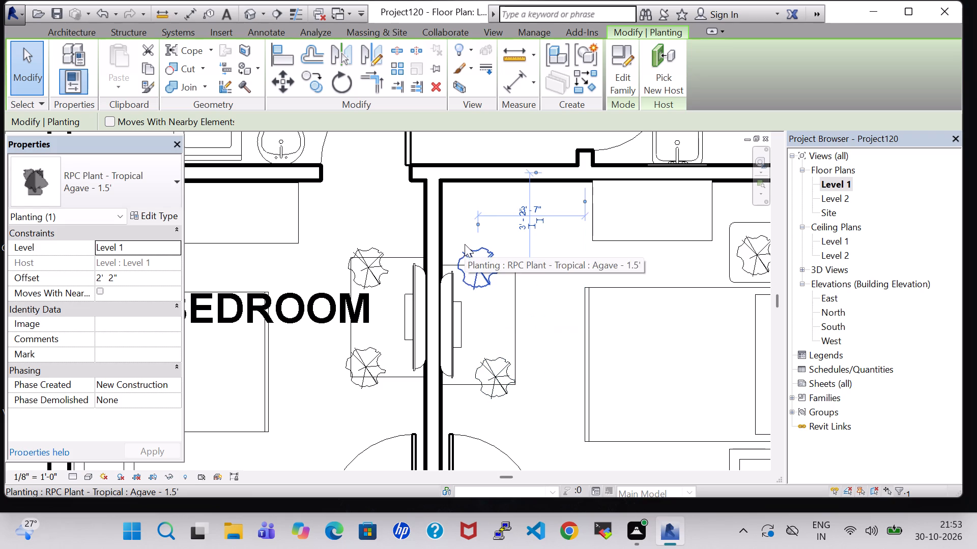
key("Right")
key("Right")
key("Right")
key("Right")
key("Right")
key("Right")
key("Right")
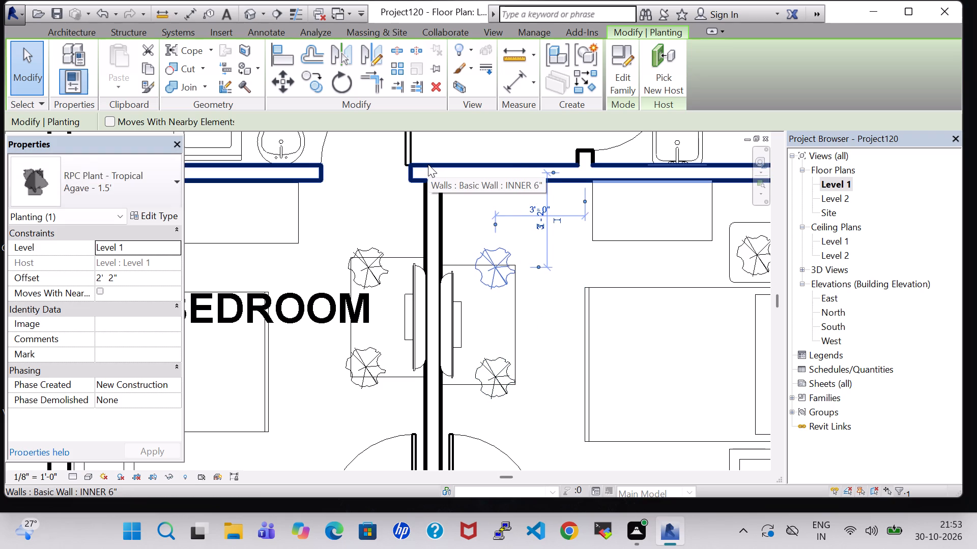
key("Down")
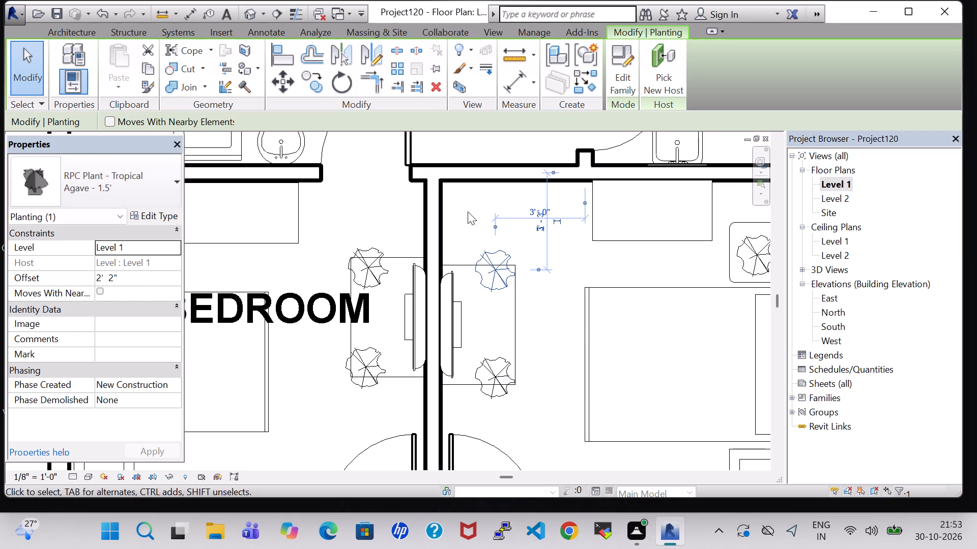
left_click(540, 315)
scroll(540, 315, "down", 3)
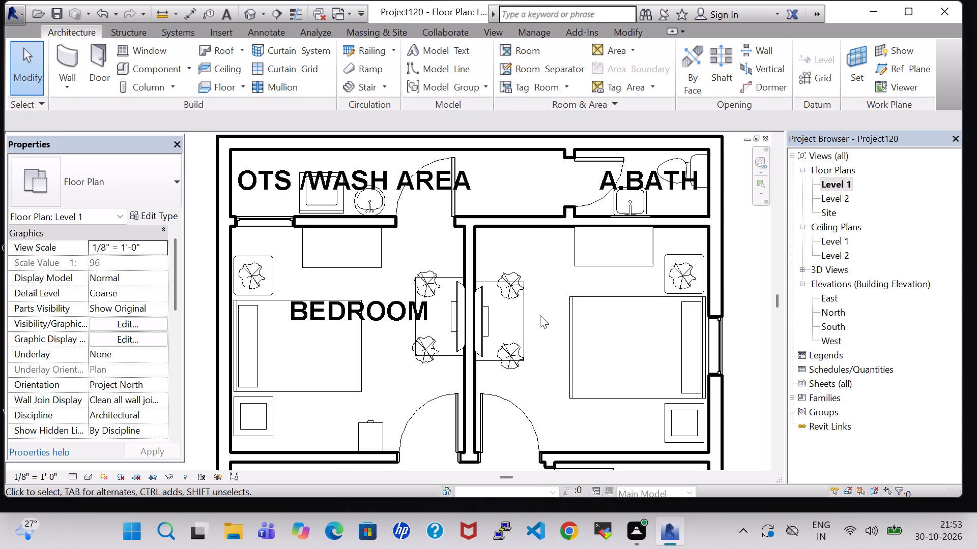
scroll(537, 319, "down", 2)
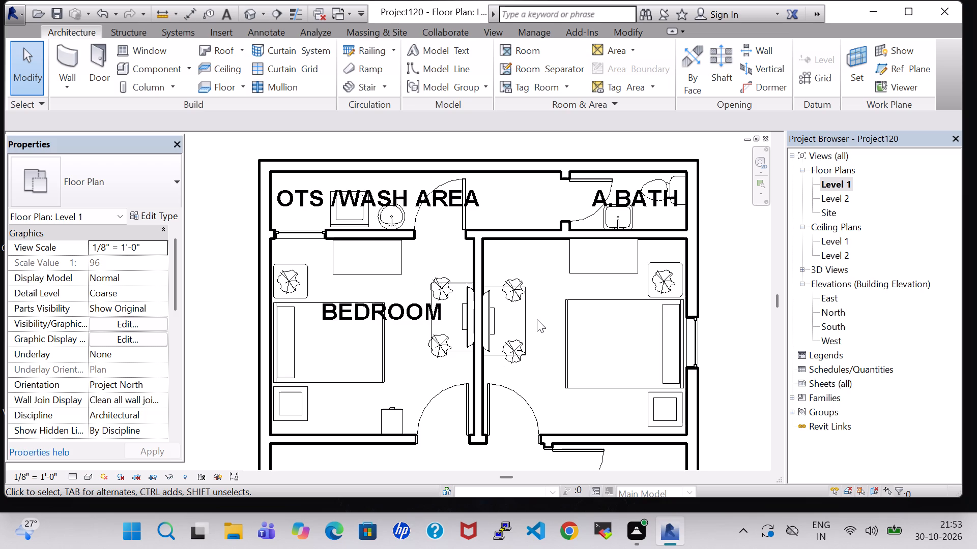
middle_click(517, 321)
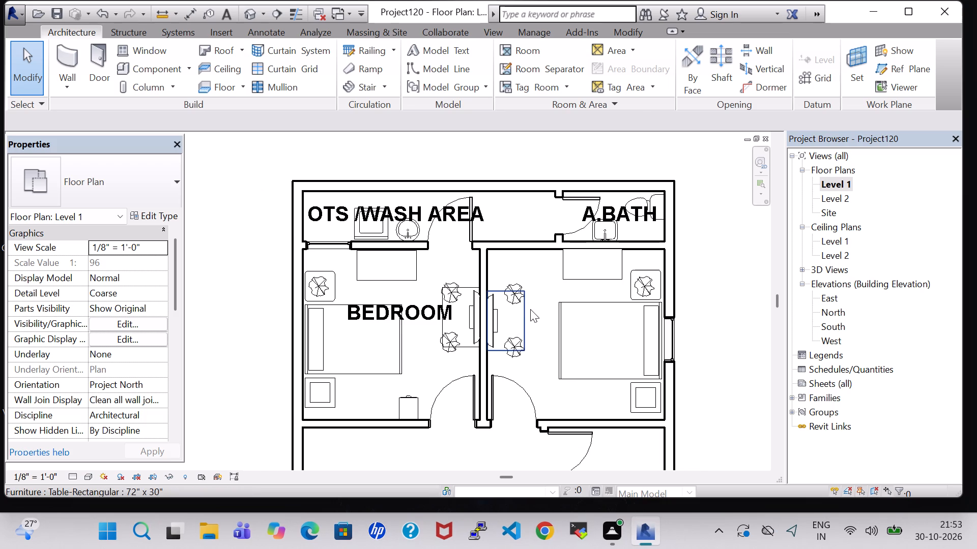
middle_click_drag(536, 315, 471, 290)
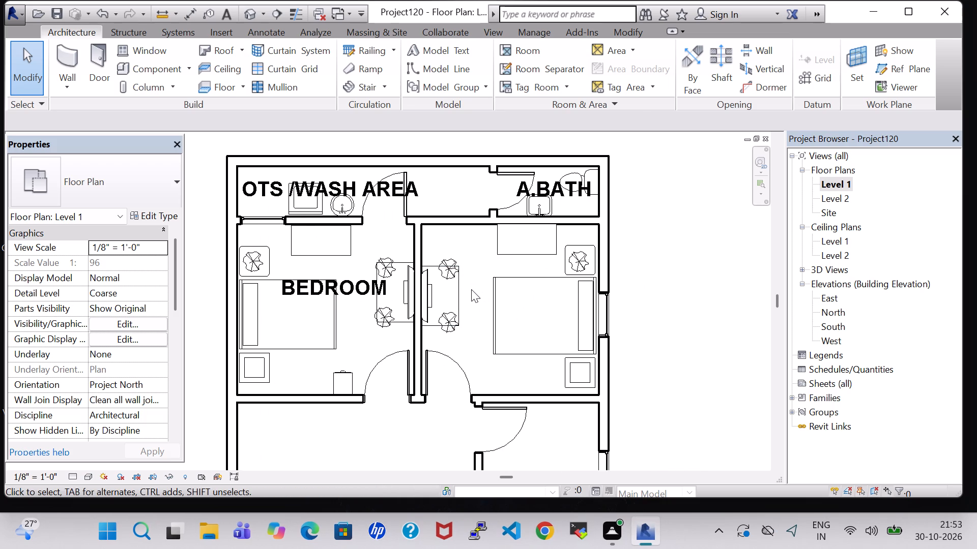
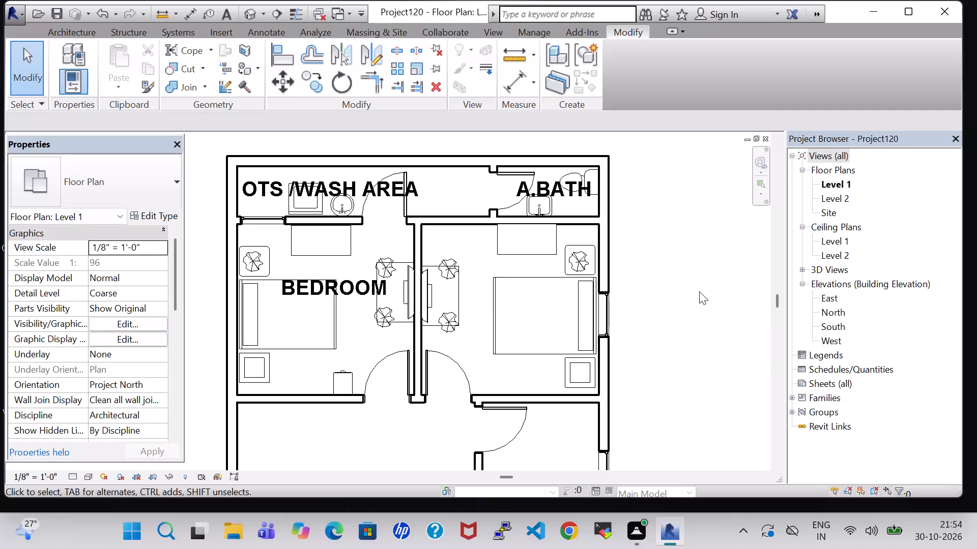
Examine the two north bedrooms' TV tables and Agave plants in the 3D view from above.
scroll(699, 291, "down", 4)
middle_click(699, 291)
middle_click(687, 287)
middle_click_drag(683, 286, 666, 286)
left_click(248, 14)
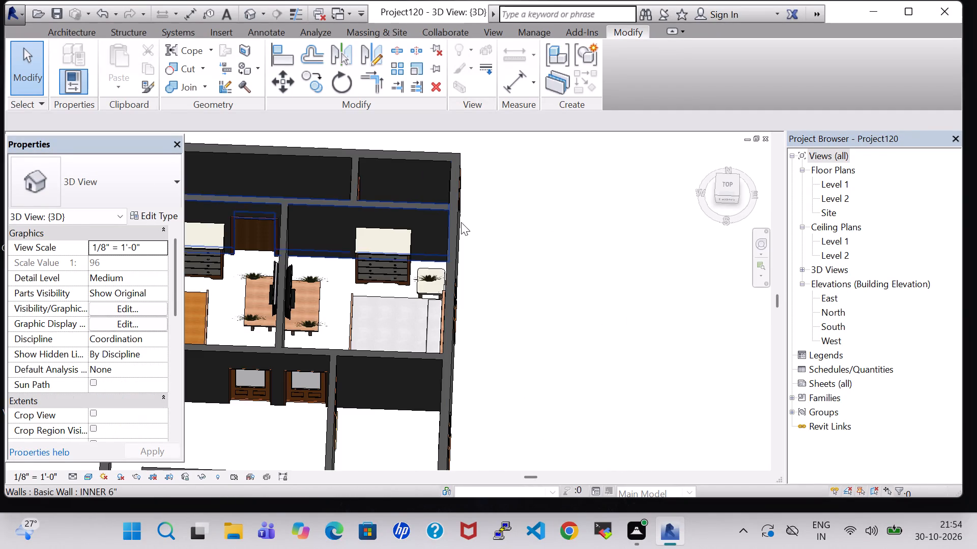
middle_click_drag(312, 258, 392, 278)
middle_click(393, 279)
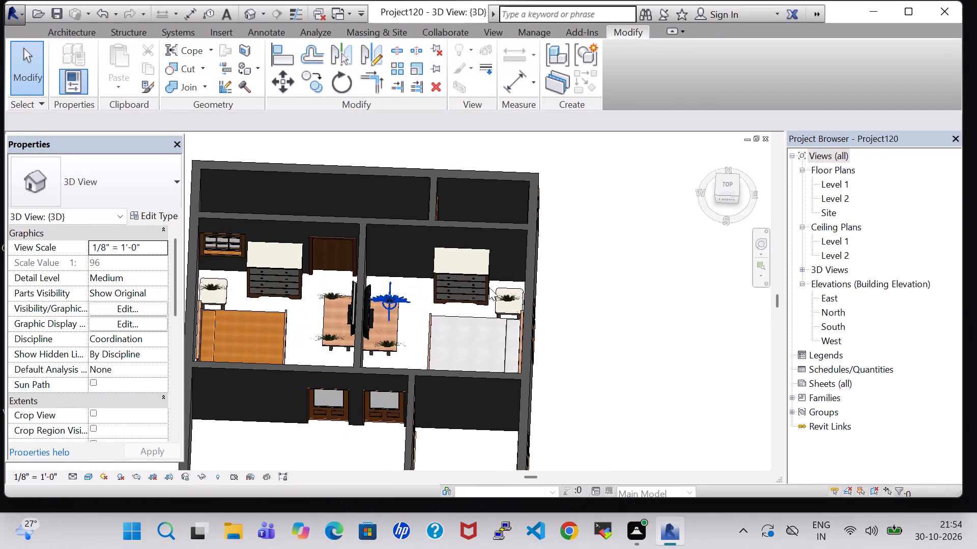
middle_click_drag(617, 275, 620, 329)
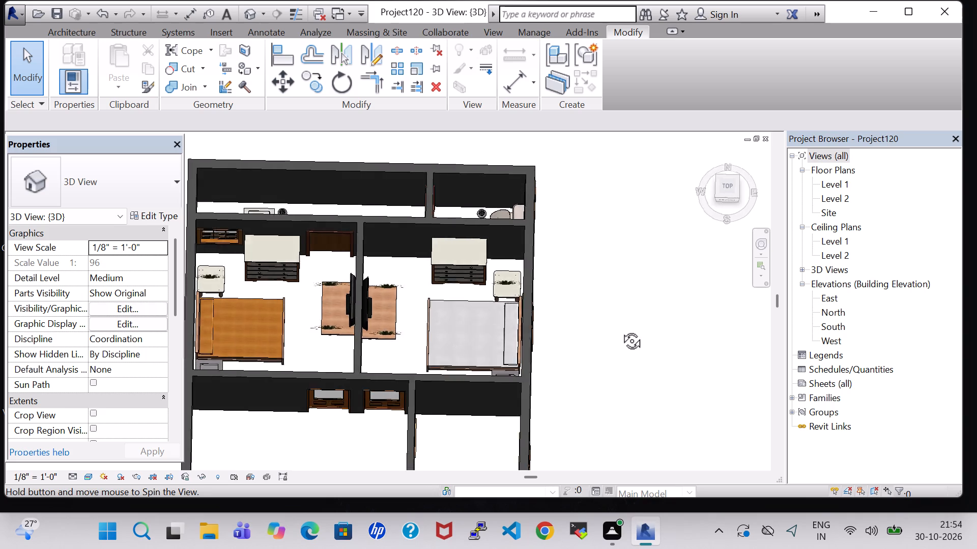
middle_click_drag(620, 329, 619, 351)
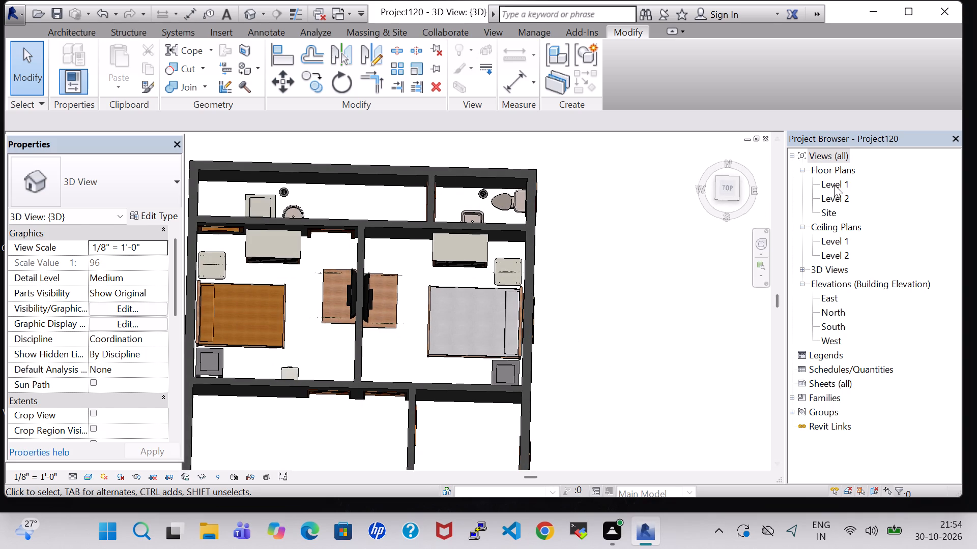
In the Level 1 plan, place a matching 15" x 18" Cabinet-File 2 Drawer against the east bedroom's south wall, just east of its door.
double_click(834, 185)
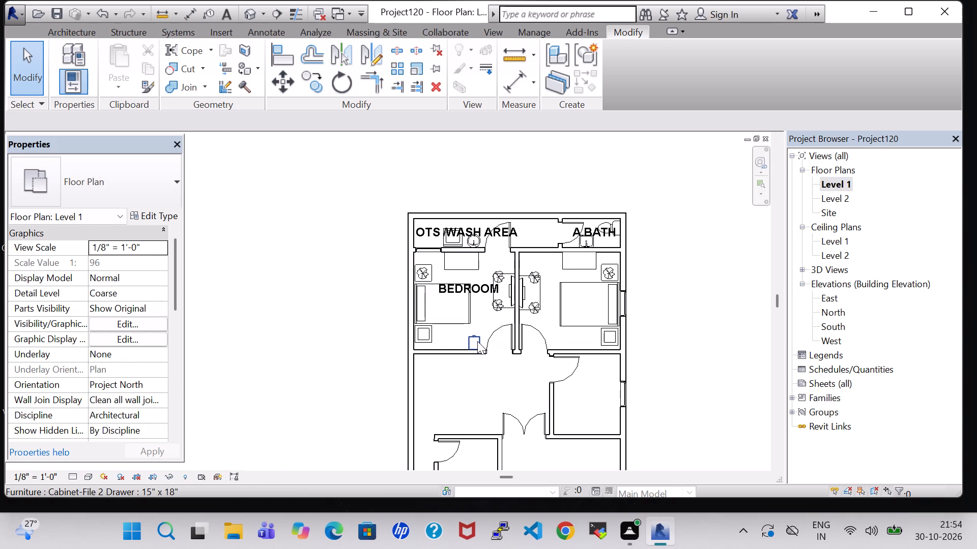
left_click(477, 341)
right_click(477, 341)
left_click(570, 278)
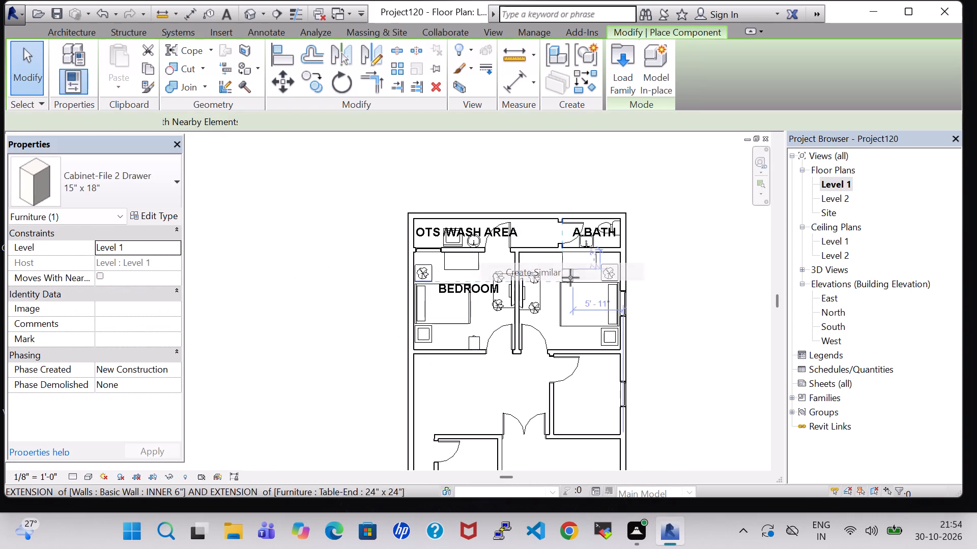
scroll(573, 333, "up", 6)
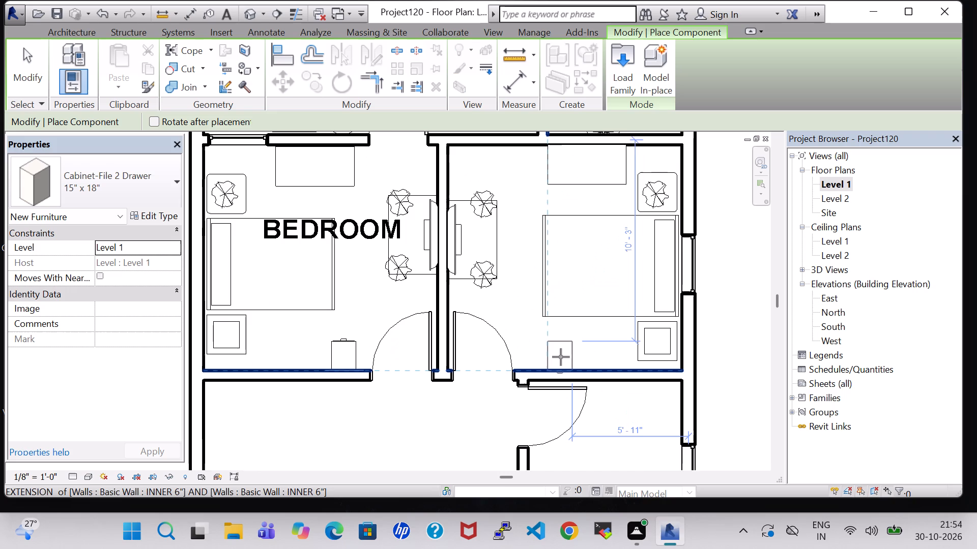
key("space")
key("space")
key("space")
key("space")
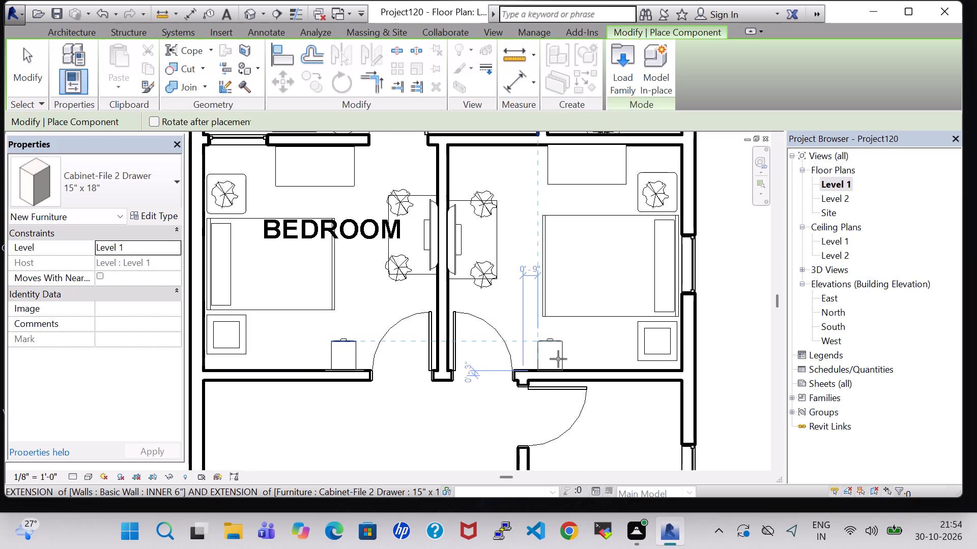
left_click(552, 359)
key("Escape")
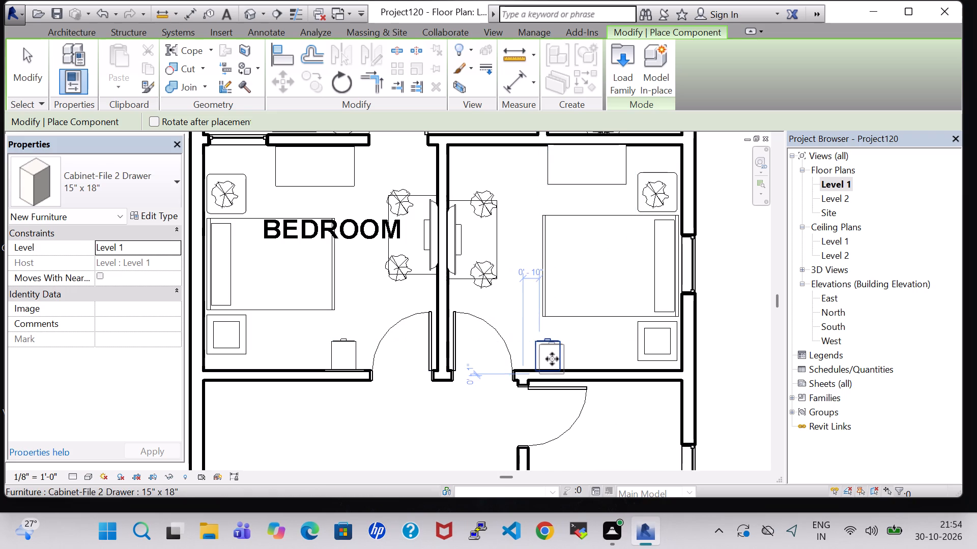
key("Escape")
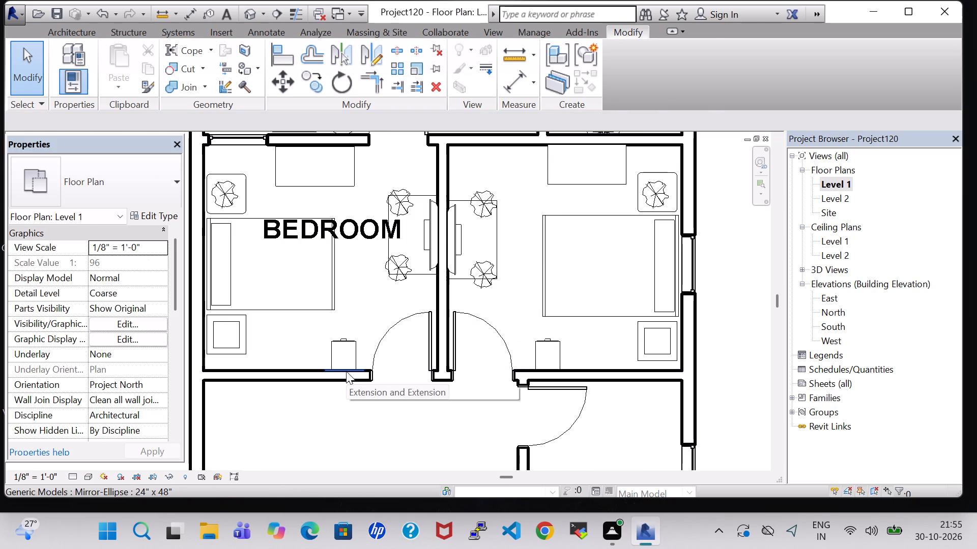
Place a 24" x 48" Mirror-Ellipse on the east bedroom's south wall, centred behind the file cabinet.
left_click(346, 371)
right_click(346, 371)
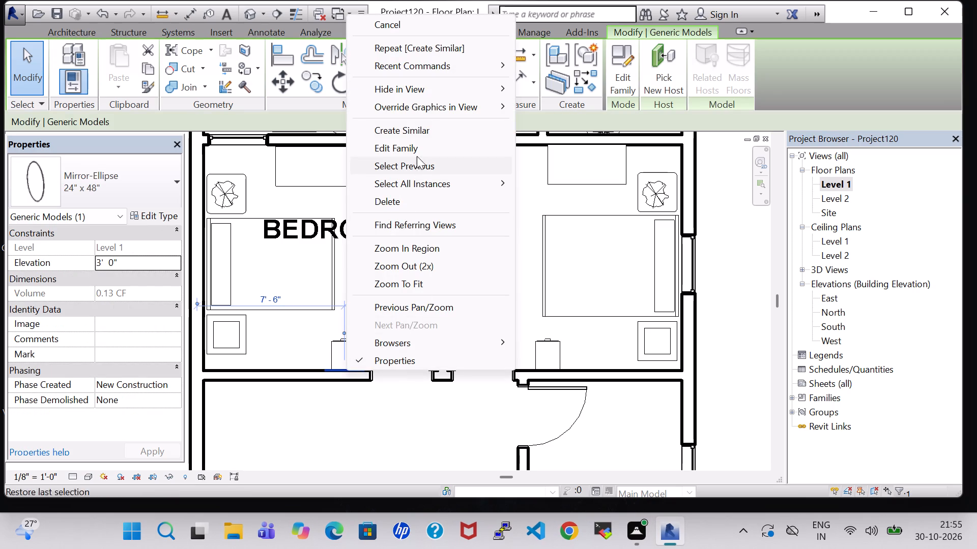
left_click(412, 123)
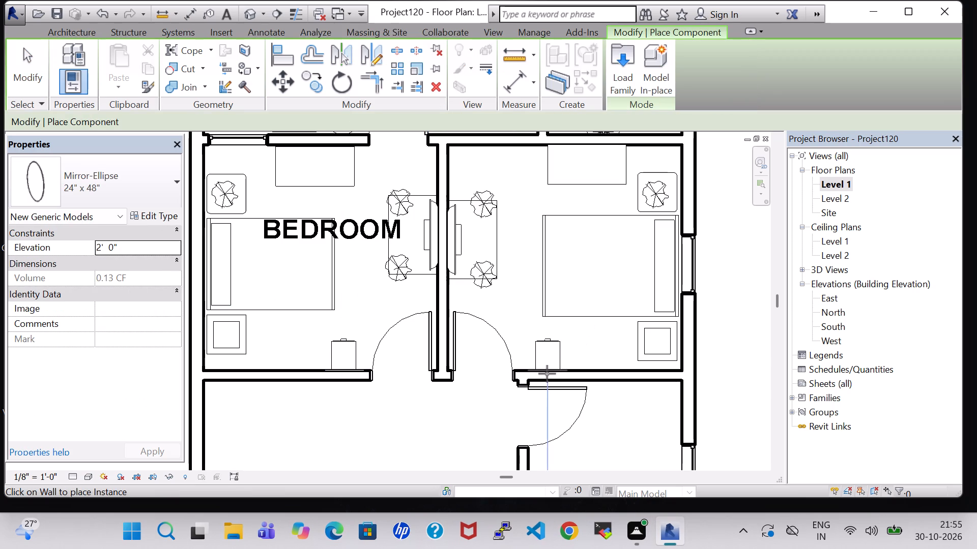
scroll(547, 374, "up", 9)
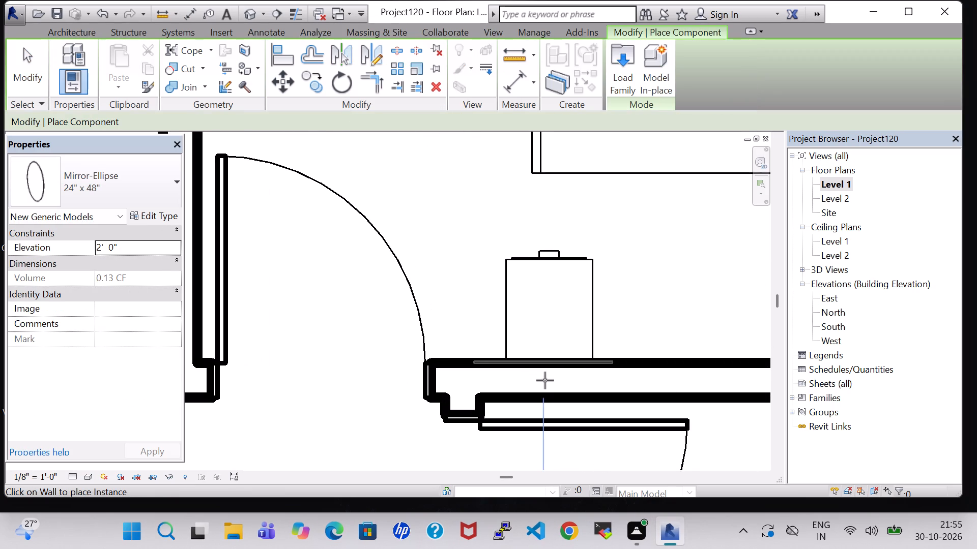
left_click(545, 380)
key("Escape")
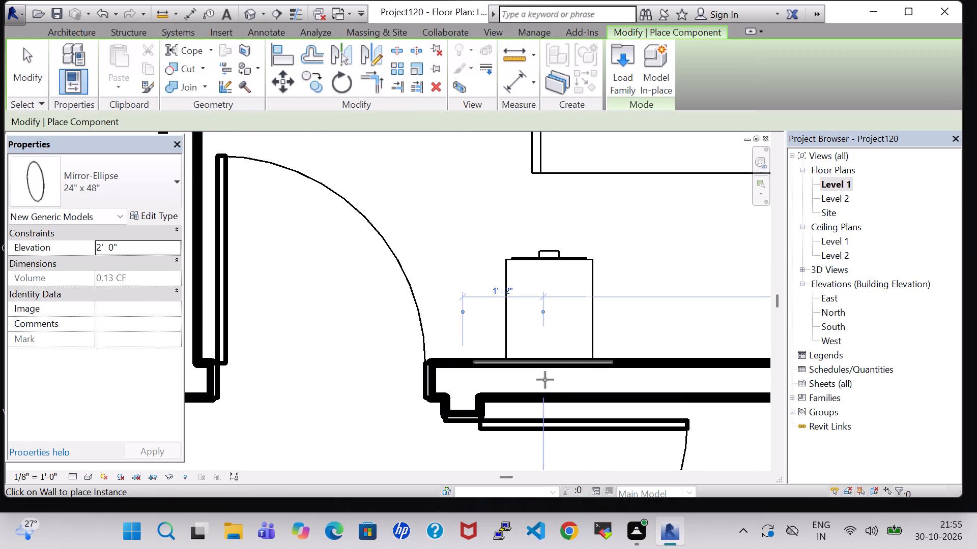
key("Escape")
key("Escape")
Set the elevation of the east bedroom's elliptical mirror to 3' 0".
left_click(544, 364)
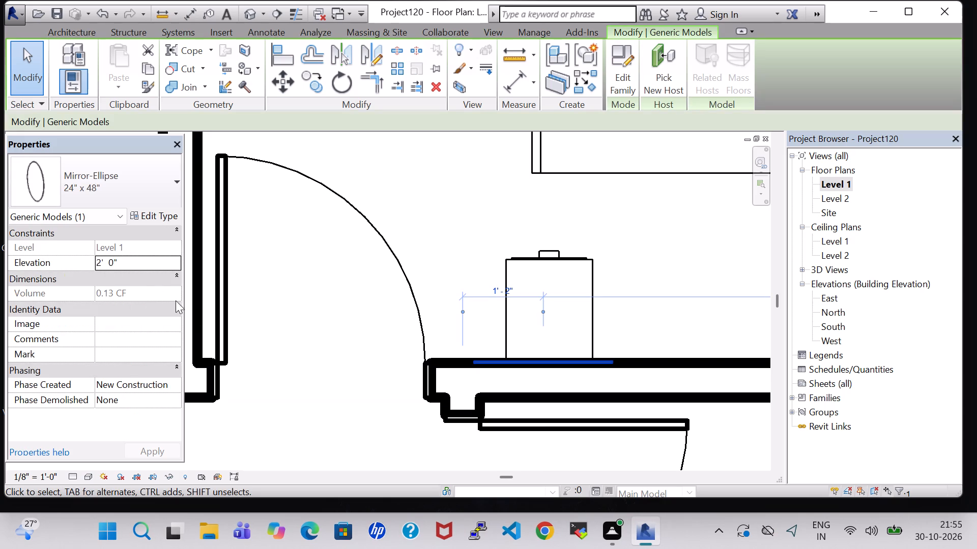
left_click(101, 262)
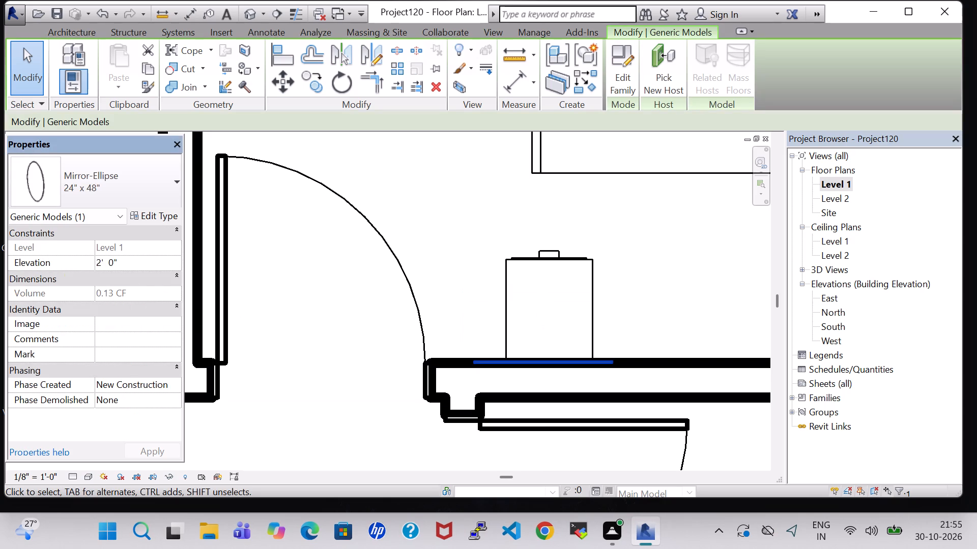
key("BackSpace")
key("3")
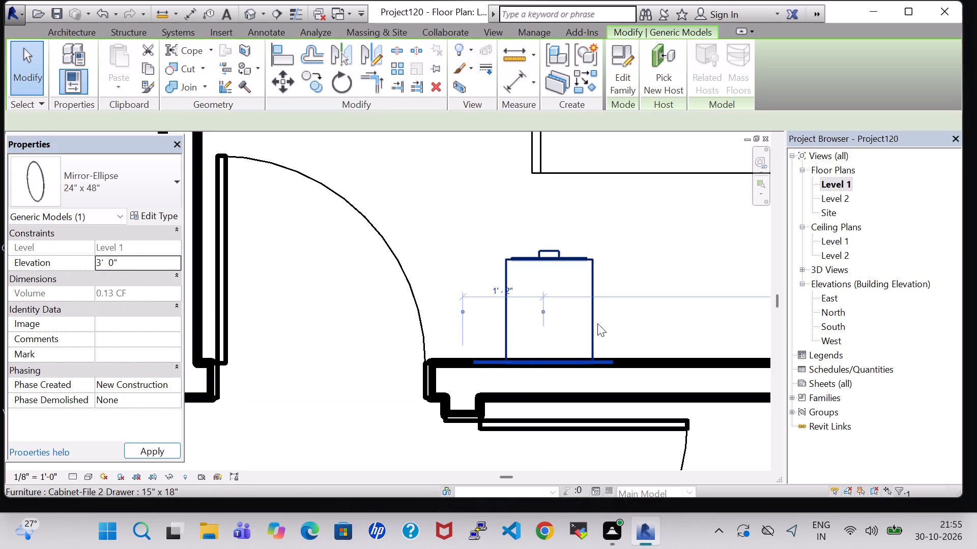
left_click(150, 450)
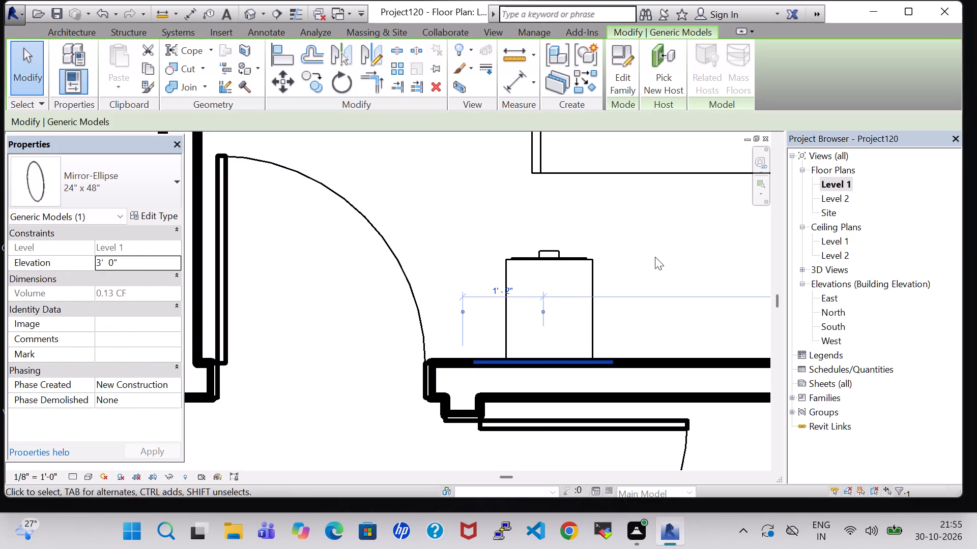
left_click(655, 257)
In the 3D view, change the mattress material of the east bedroom's Queen 62" x 83" Bed-Shaker type to Sash and check the bed.
left_click(252, 12)
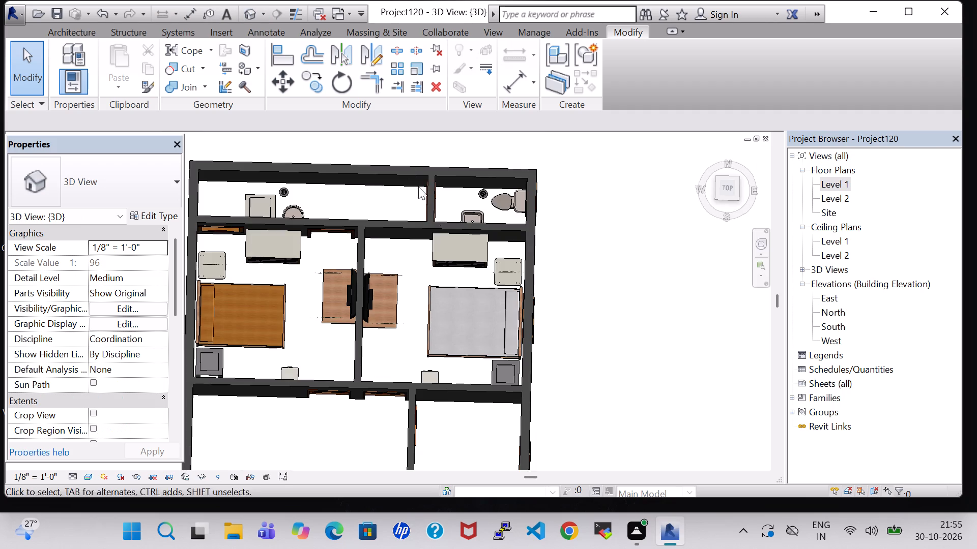
middle_click_drag(596, 309, 494, 250, "shift")
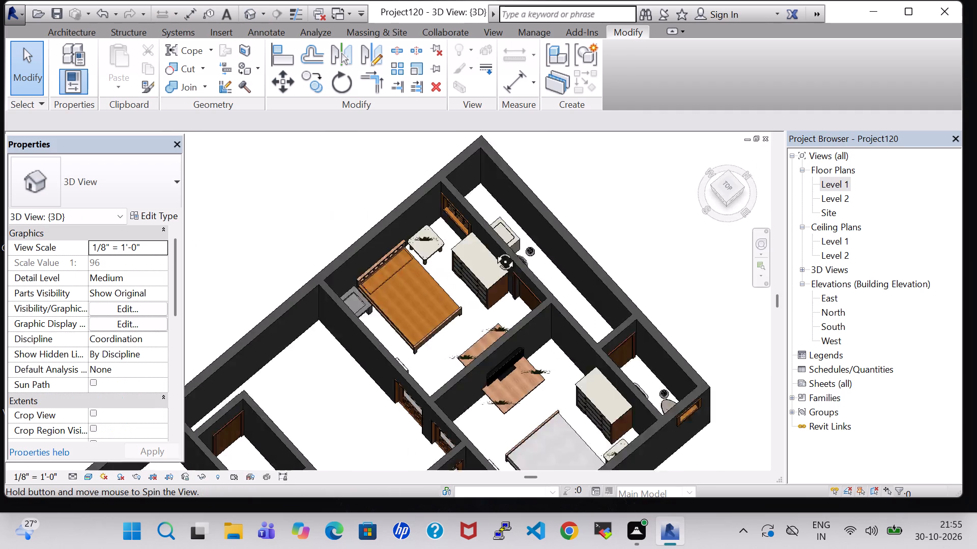
middle_click_drag(494, 250, 491, 247, "shift")
middle_click_drag(556, 361, 485, 241)
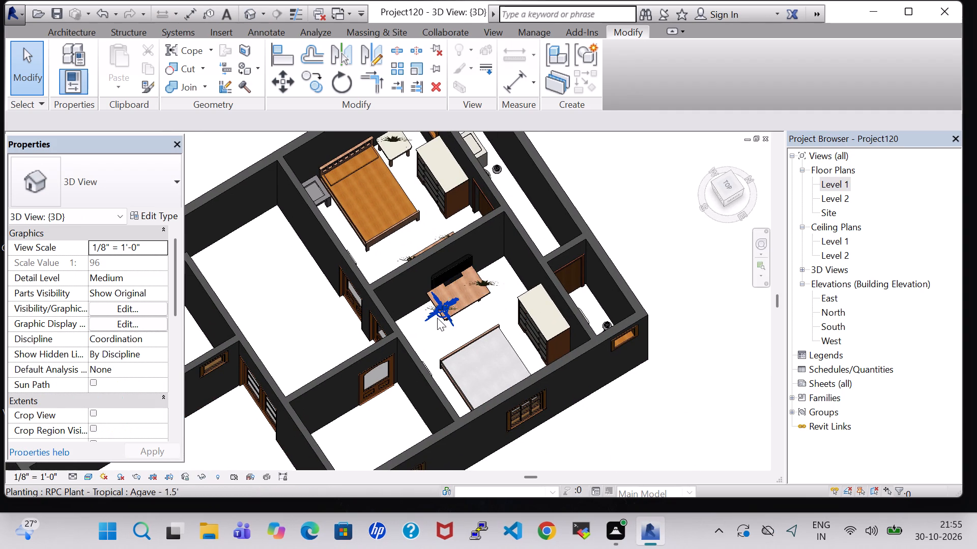
middle_click_drag(507, 312, 551, 334)
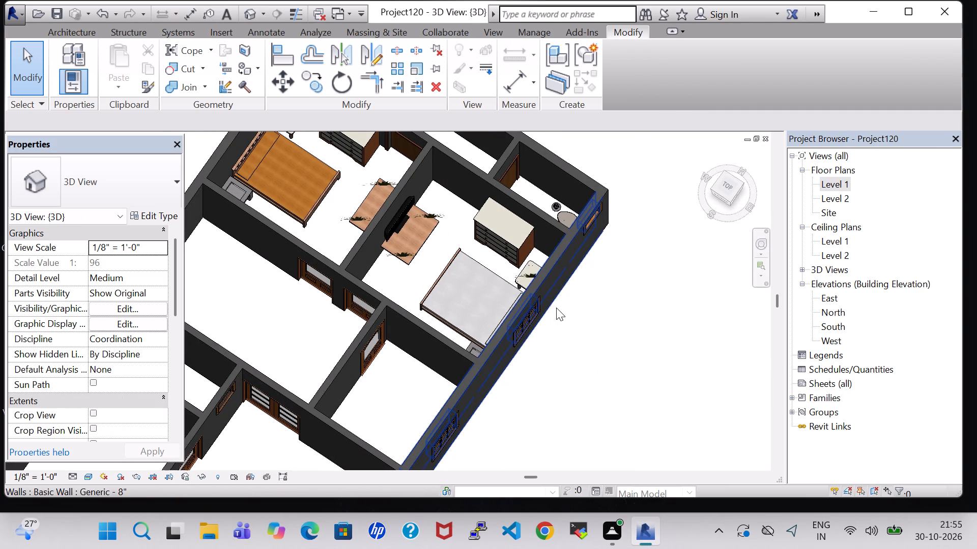
middle_click_drag(556, 308, 551, 374)
scroll(427, 308, "up", 5)
middle_click_drag(432, 297, 443, 265)
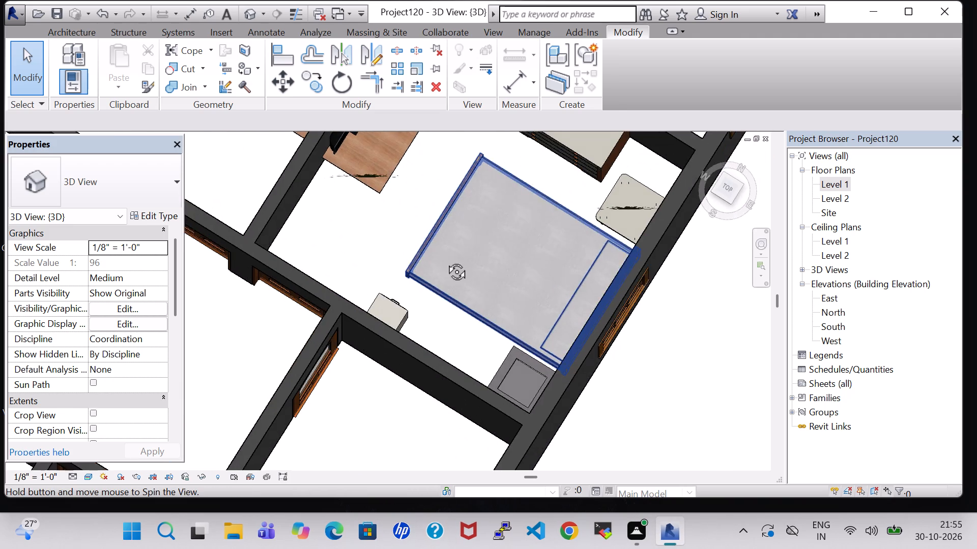
left_click(440, 215)
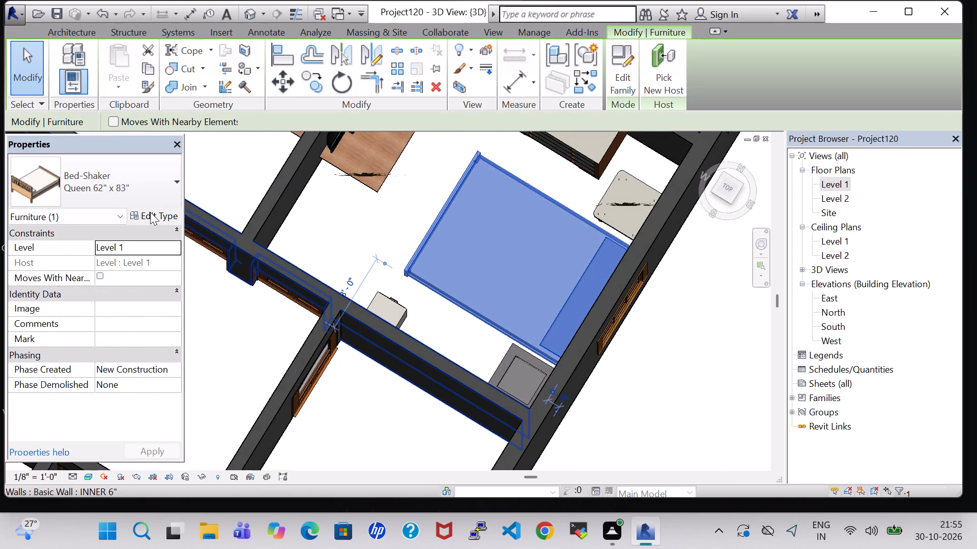
left_click(150, 212)
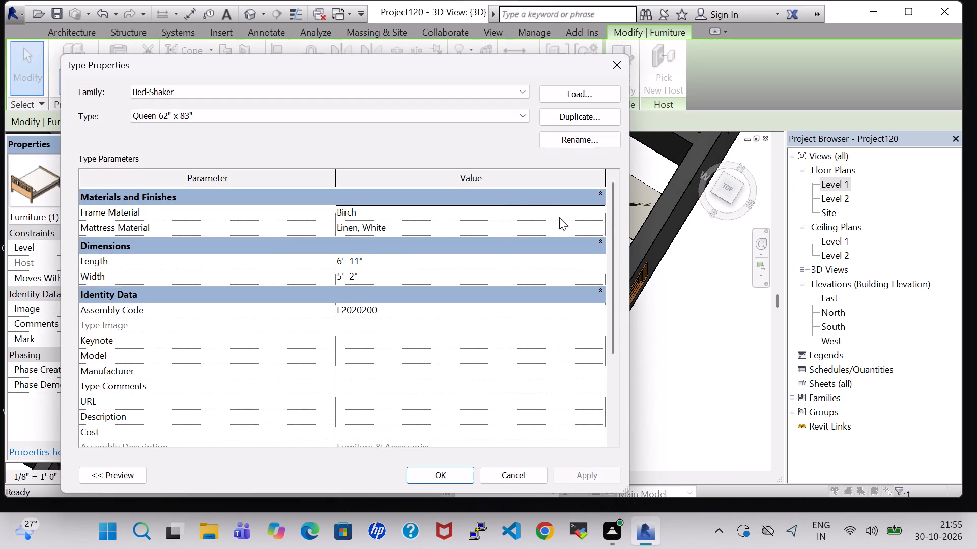
left_click(600, 222)
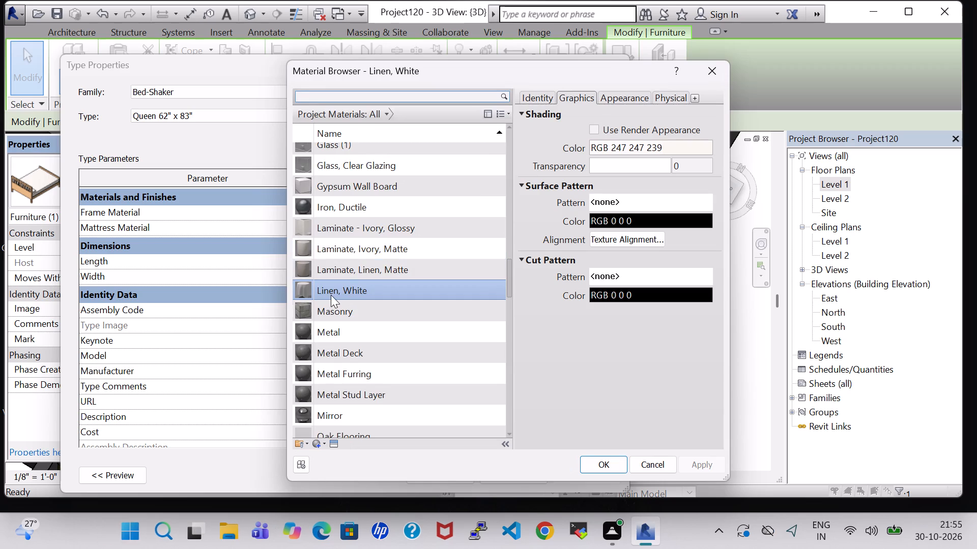
scroll(331, 303, "down", 10)
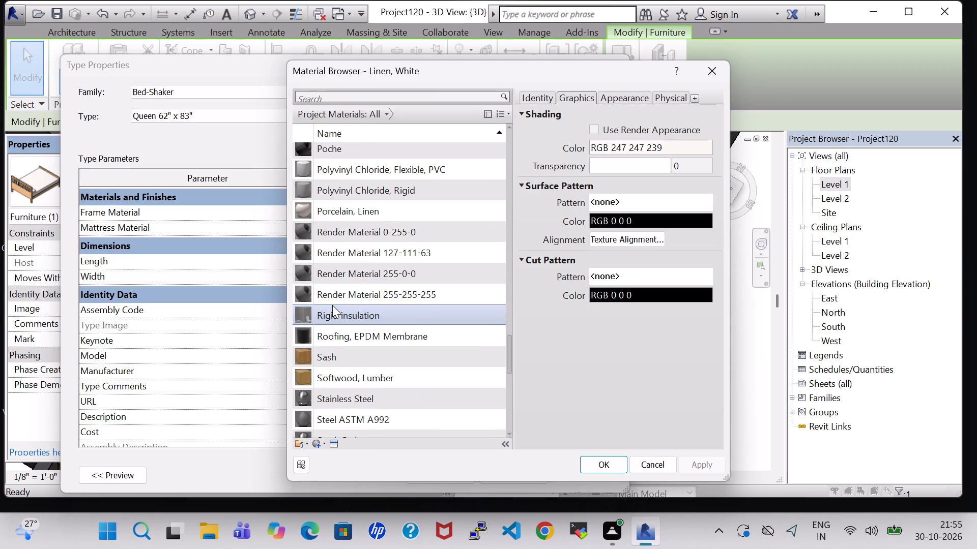
left_click(352, 354)
left_click(586, 466)
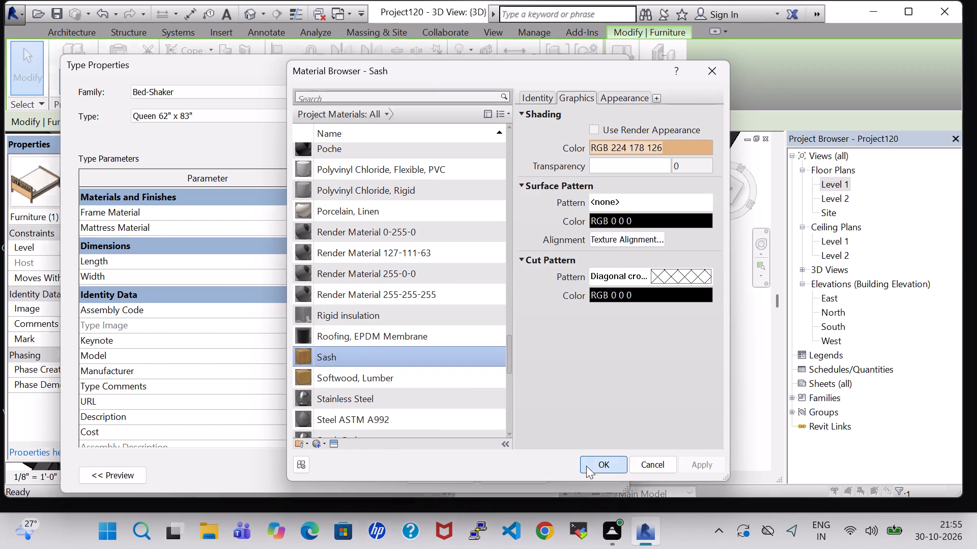
left_click(447, 473)
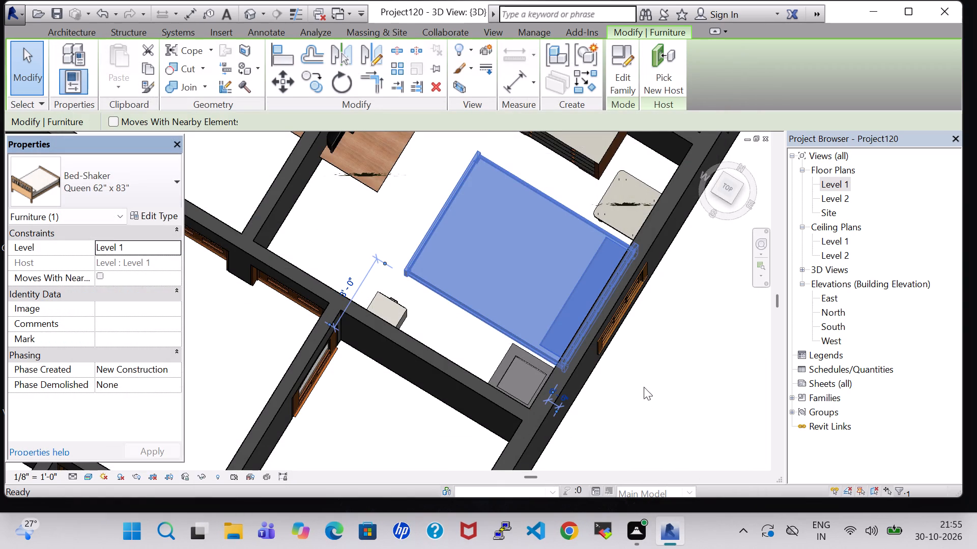
left_click(404, 223)
middle_click_drag(477, 296, 487, 274, "shift")
middle_click_drag(489, 273, 505, 251, "shift")
middle_click(506, 249, "shift")
middle_click_drag(508, 246, 512, 228, "shift")
middle_click_drag(486, 227, 681, 292)
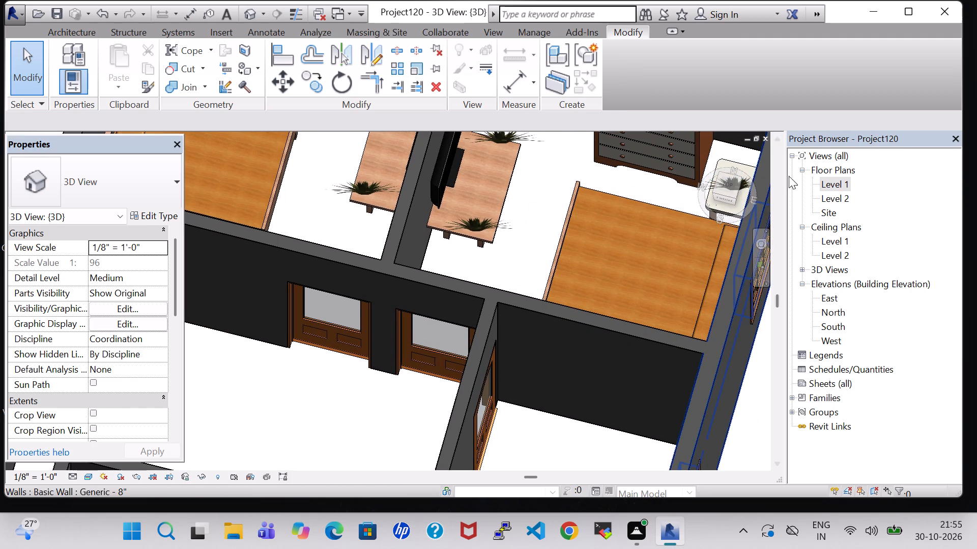
In the Level 1 plan, place a tagged room in the east bedroom, with its tag over the bed's west part.
double_click(828, 180)
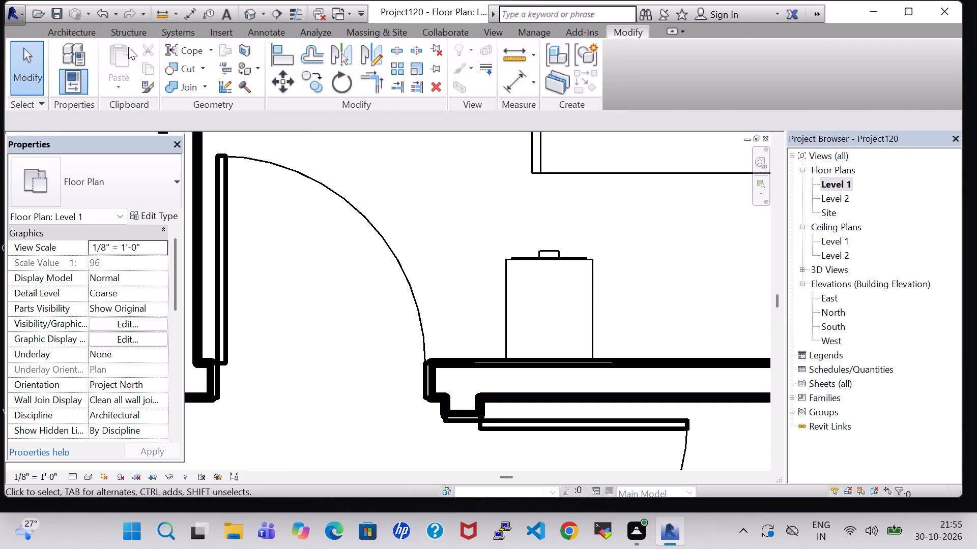
left_click(72, 37)
left_click(517, 57)
scroll(544, 215, "down", 2)
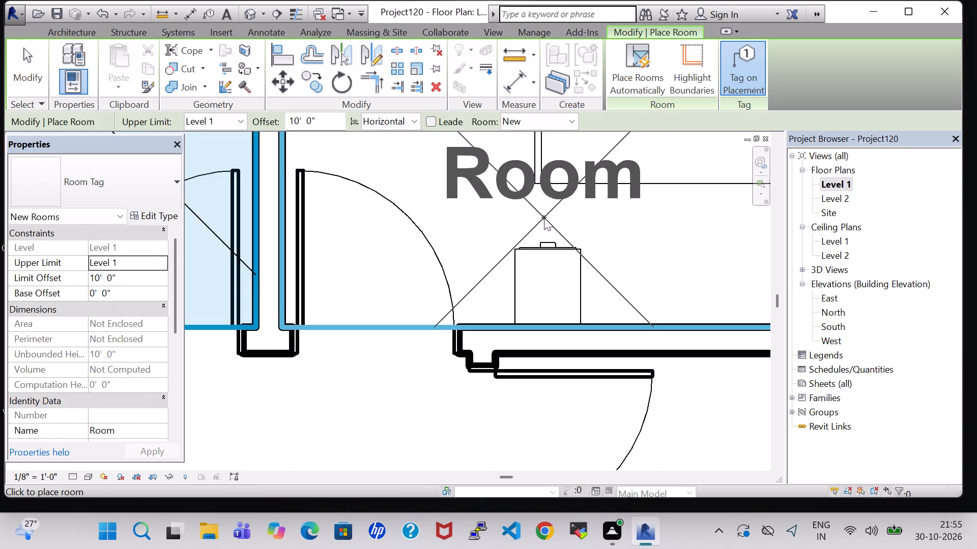
scroll(544, 218, "down", 6)
middle_click_drag(544, 218, 511, 341)
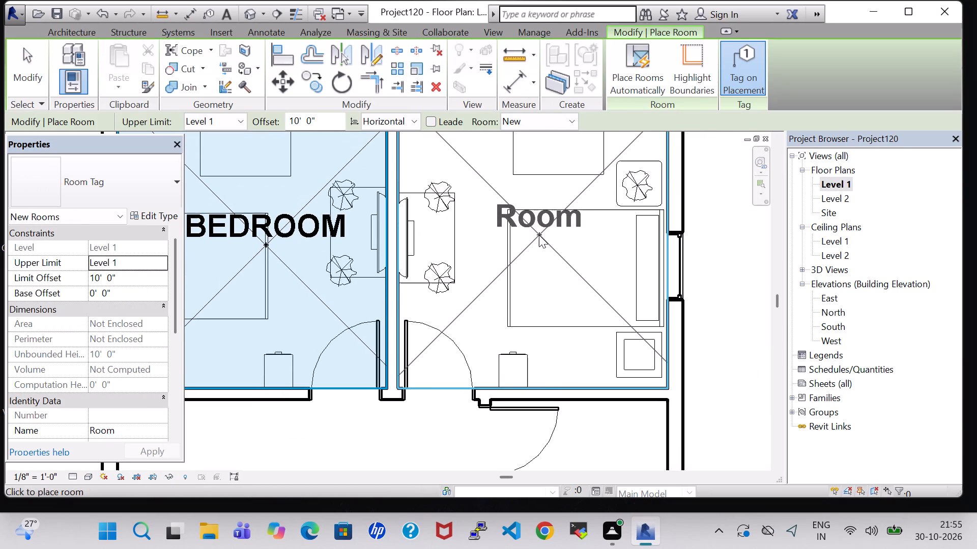
left_click(539, 239)
key("Escape")
key("Escape")
Rename the east bedroom's room tag as BEDROOM-2.
double_click(540, 237)
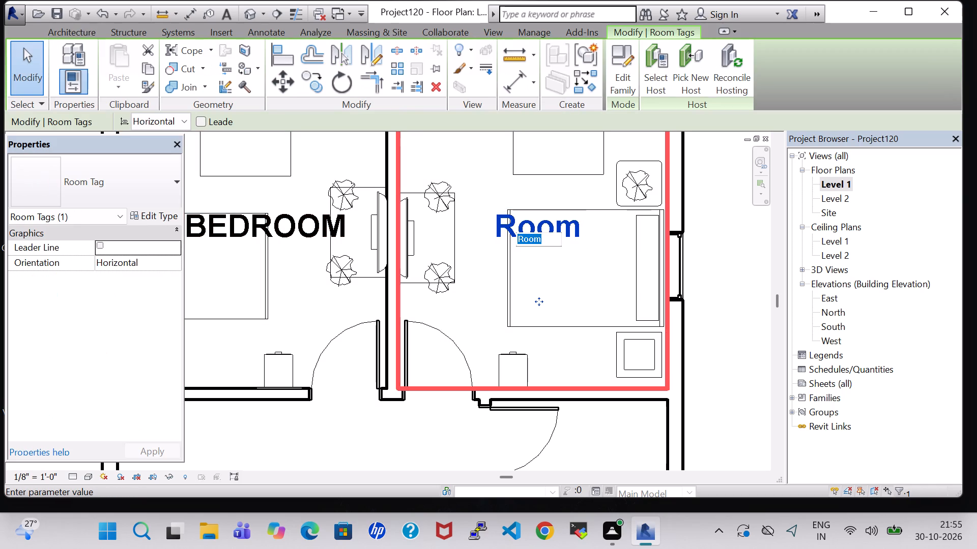
key("BackSpace")
type("BEDROOM-2")
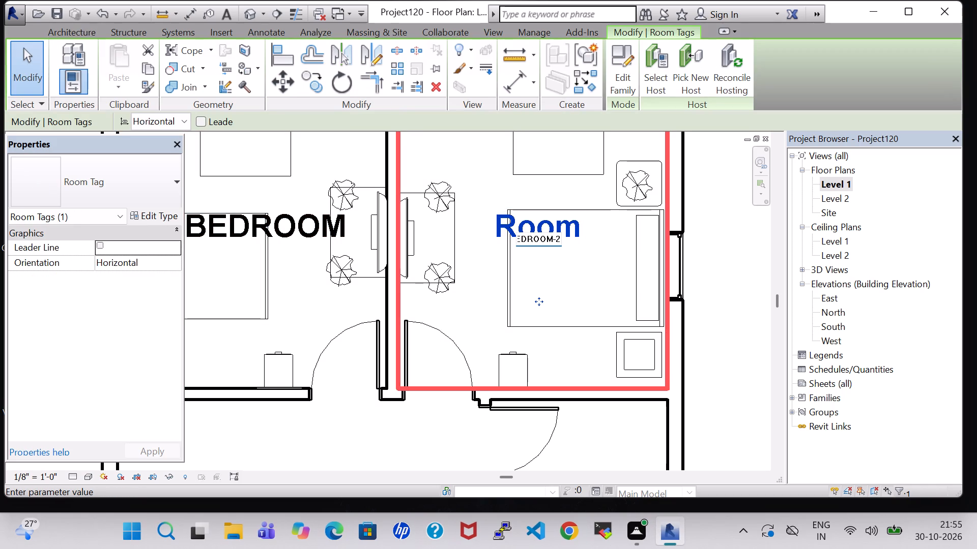
key("Return")
Rename the west bedroom's room tag as BEDROOM-1.
double_click(276, 231)
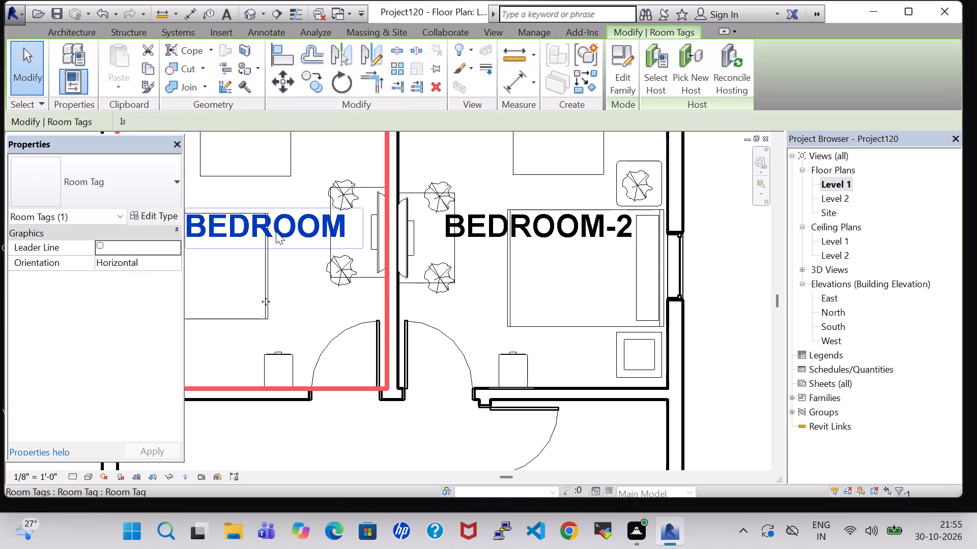
left_click(283, 241)
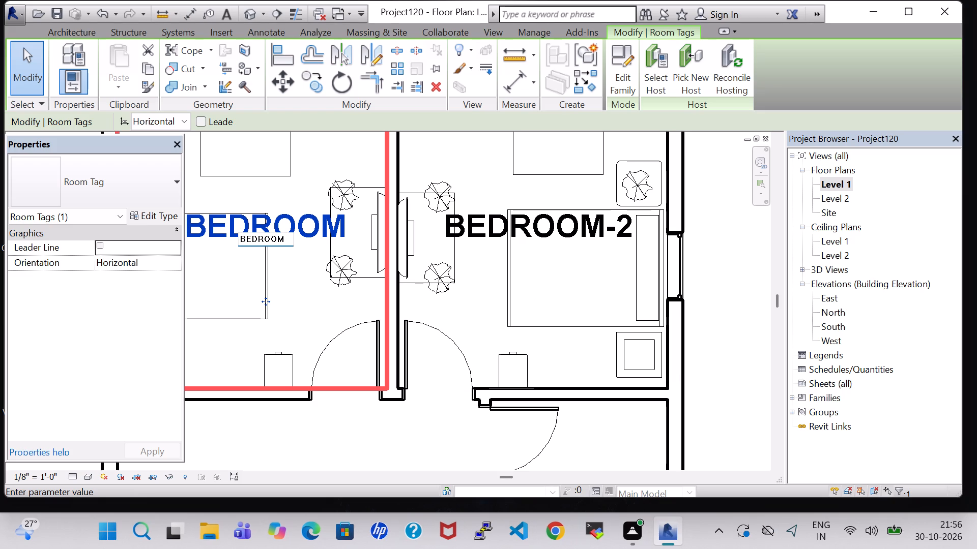
type("-1")
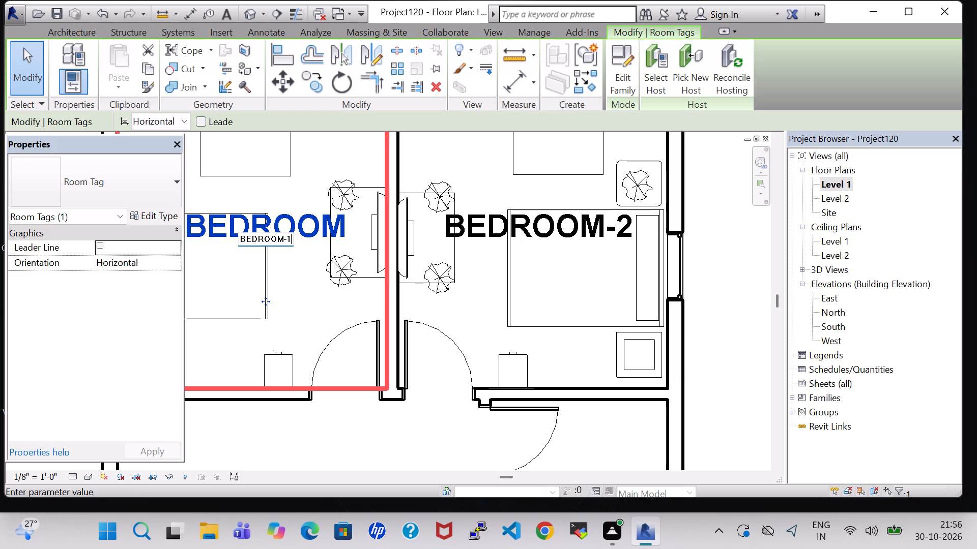
key("Return")
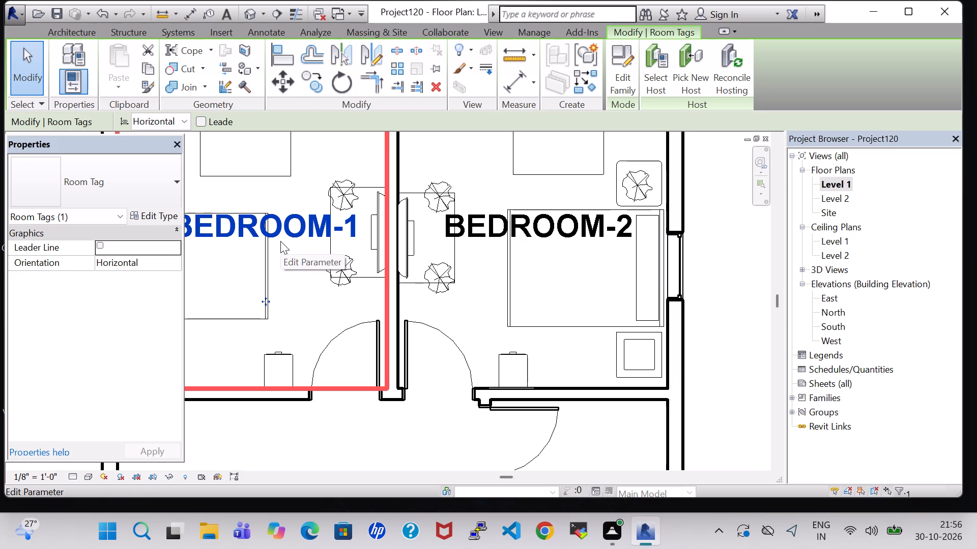
Nudge the BEDROOM-1 room tag slightly west.
key("Left")
key("Left")
key("Left")
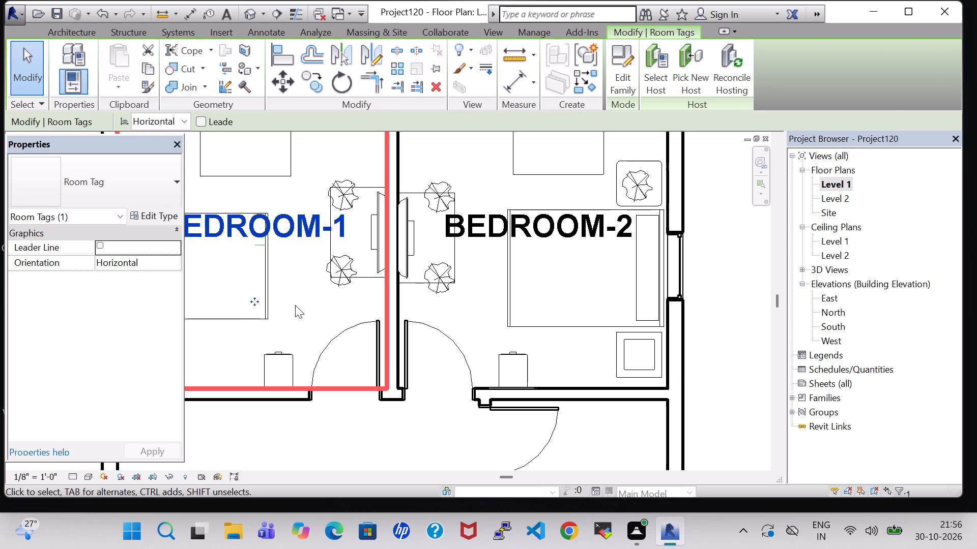
left_click(295, 305)
Load the Sofa-Corbu family from the Seating folder of the Furniture library as a component.
scroll(295, 305, "down", 4)
middle_click_drag(295, 305, 409, 292)
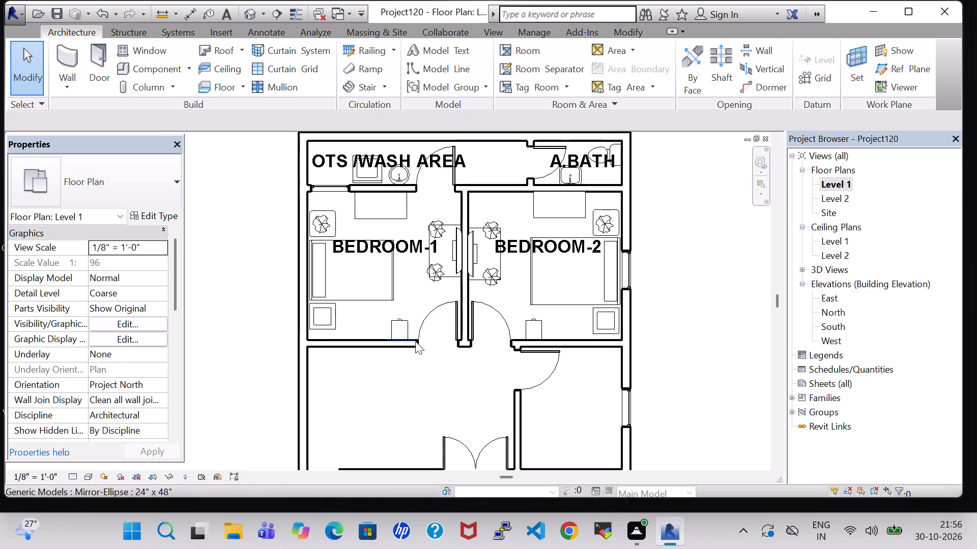
middle_click_drag(397, 379, 435, 271)
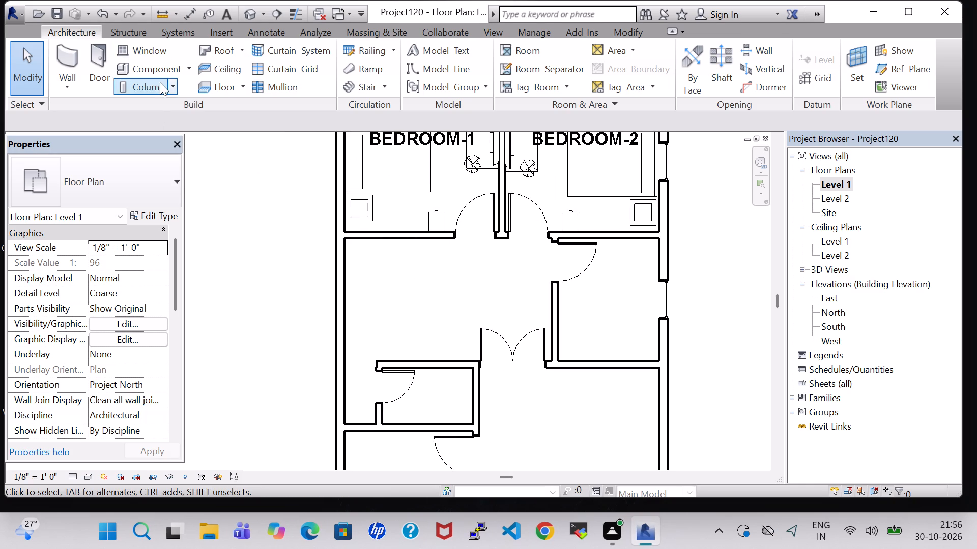
left_click(157, 74)
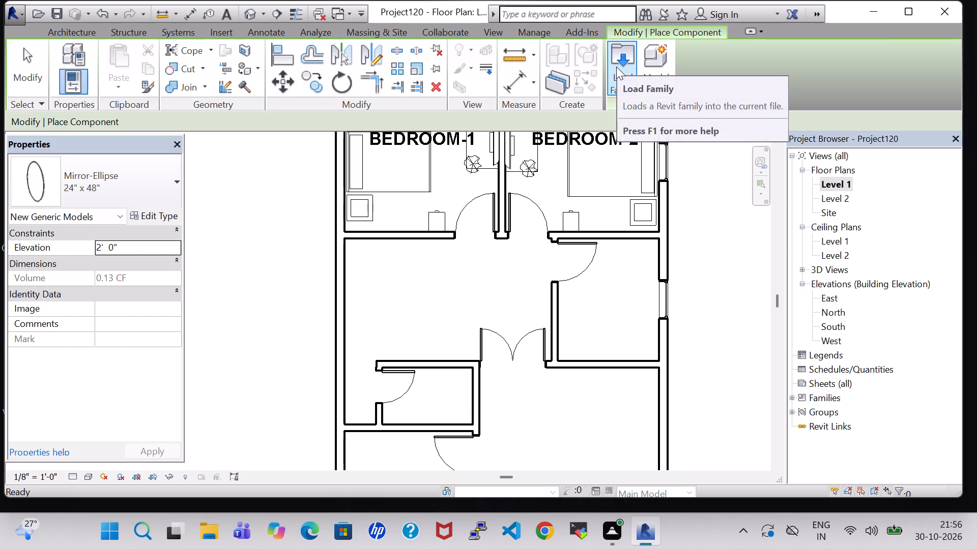
double_click(568, 354)
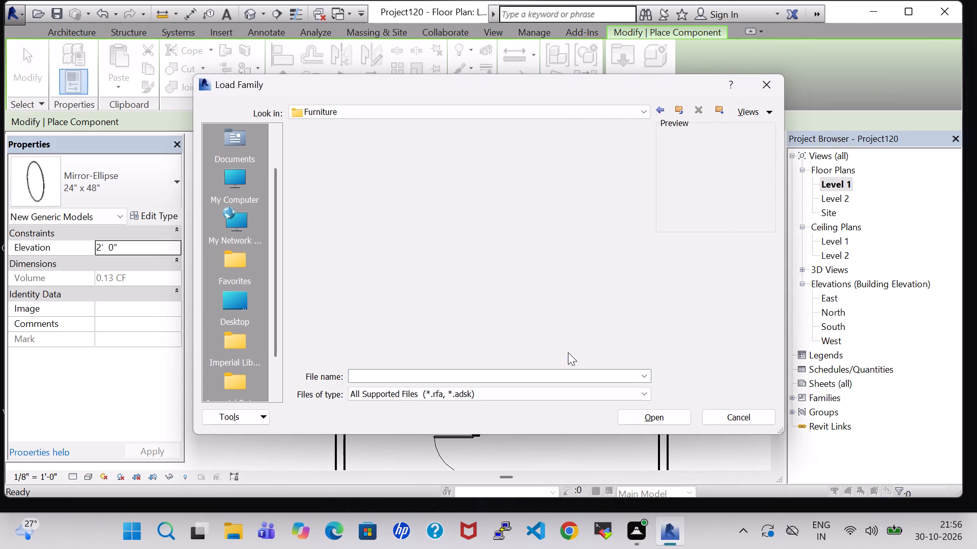
double_click(381, 164)
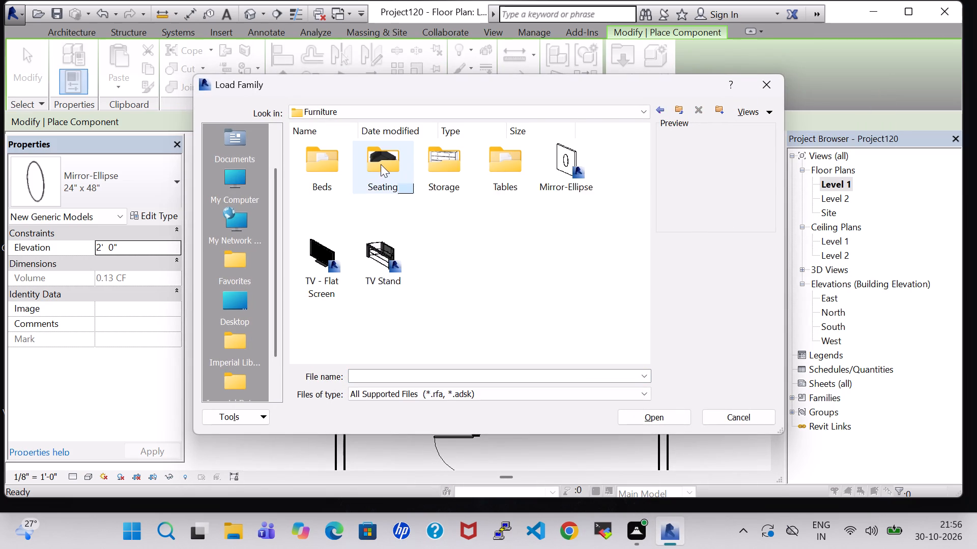
left_click(463, 331)
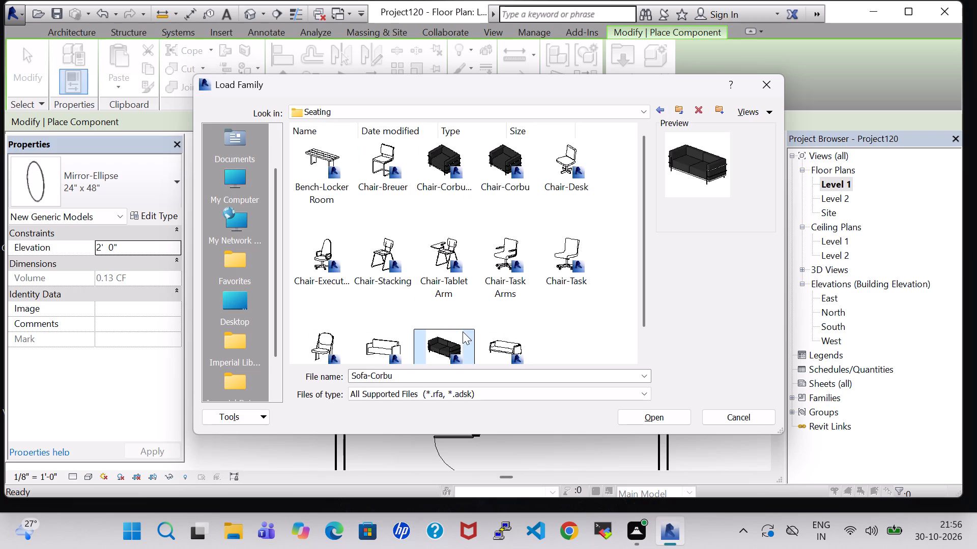
left_click(664, 415)
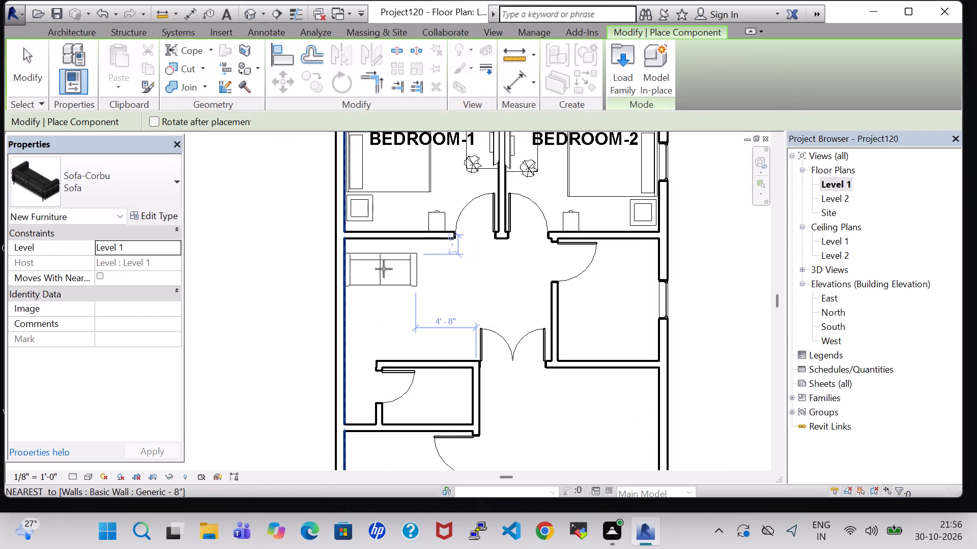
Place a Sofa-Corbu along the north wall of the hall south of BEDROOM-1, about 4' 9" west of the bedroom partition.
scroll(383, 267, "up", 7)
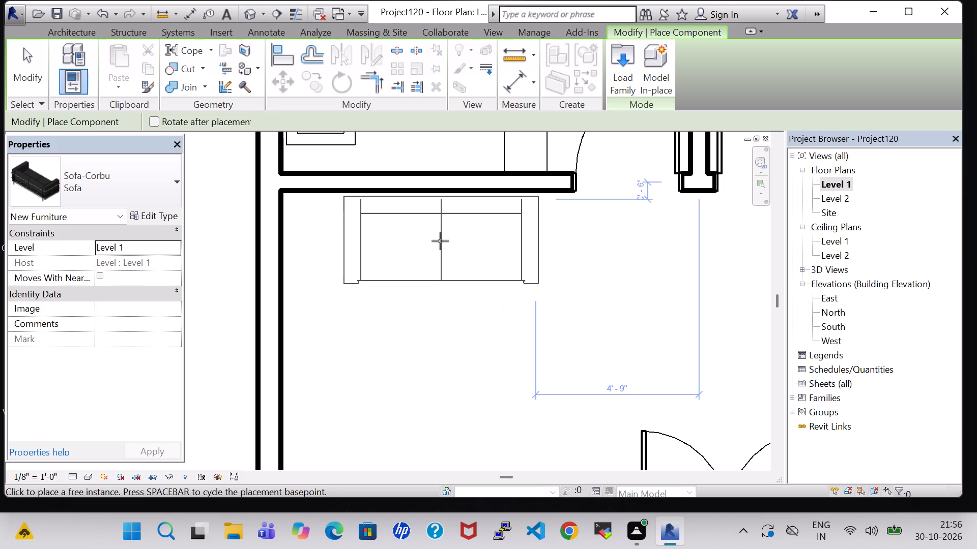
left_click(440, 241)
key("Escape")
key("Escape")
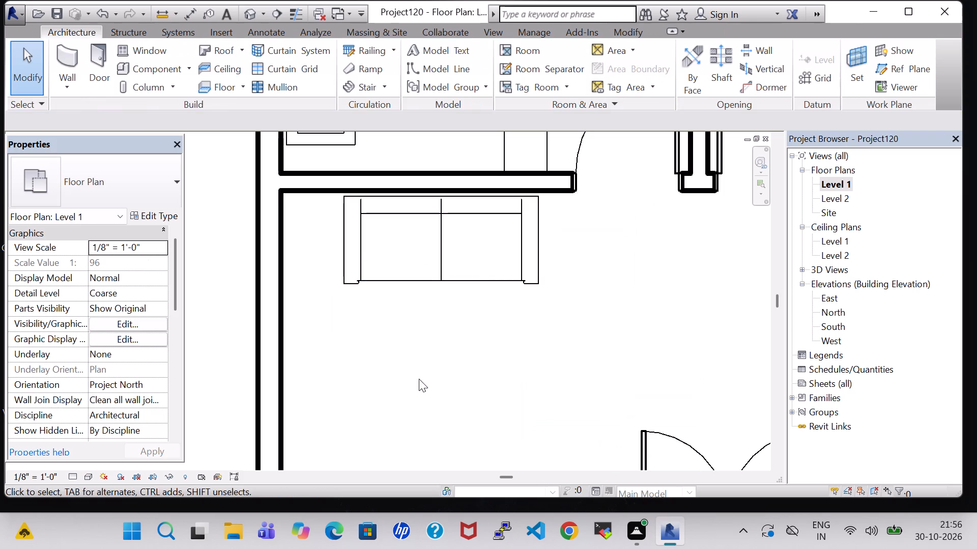
Place a second Sofa-Corbu, rotated to face east, against the hall's west wall, about 3' 5" from the north wall.
left_click(143, 71)
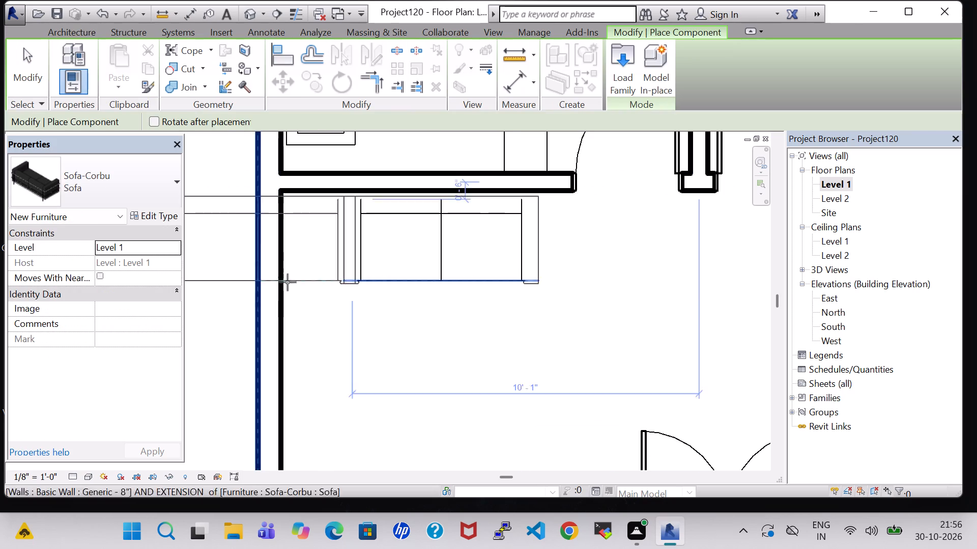
key("space")
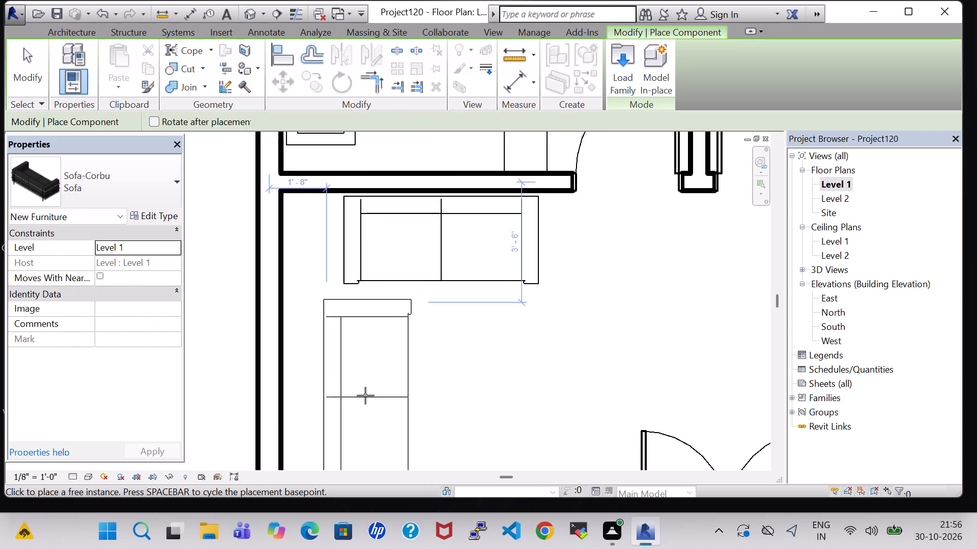
scroll(352, 396, "up", 5)
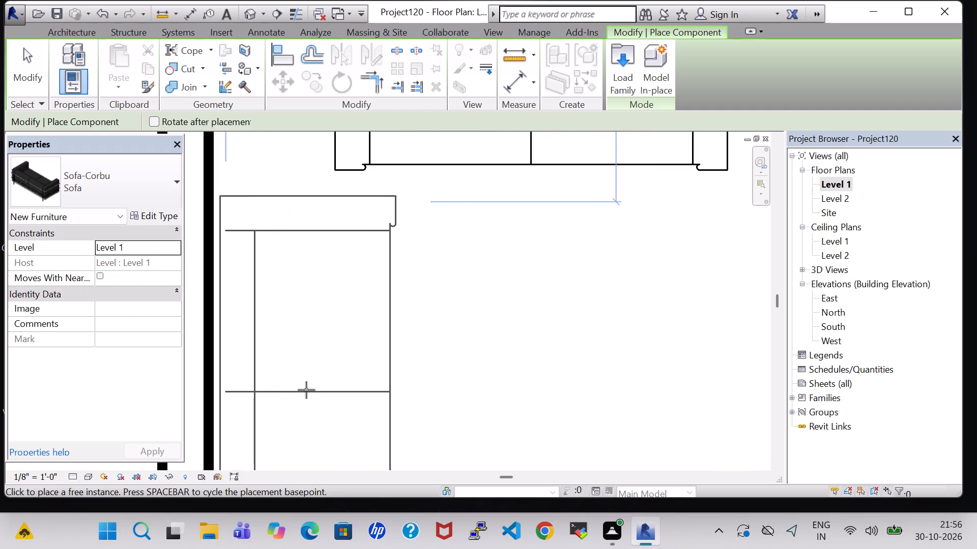
left_click(306, 390)
key("Escape")
key("Escape")
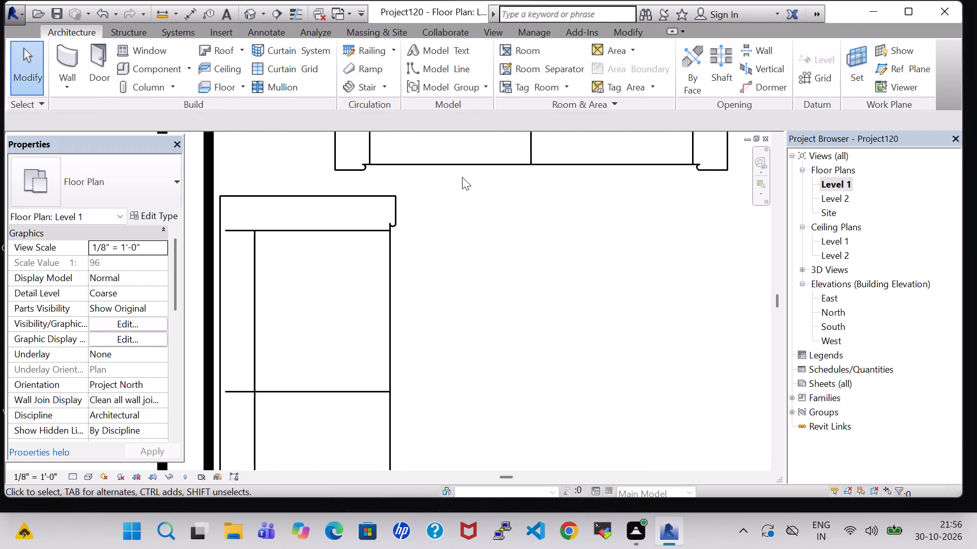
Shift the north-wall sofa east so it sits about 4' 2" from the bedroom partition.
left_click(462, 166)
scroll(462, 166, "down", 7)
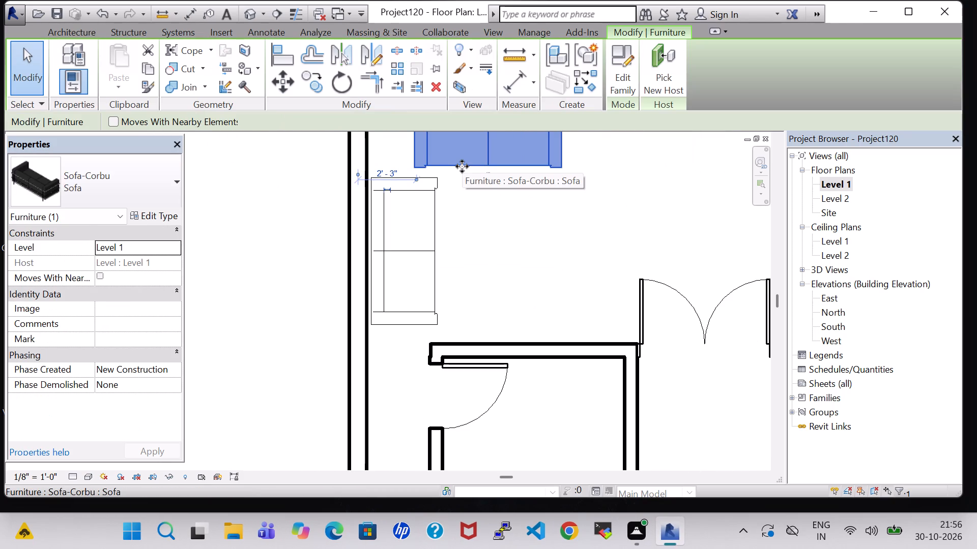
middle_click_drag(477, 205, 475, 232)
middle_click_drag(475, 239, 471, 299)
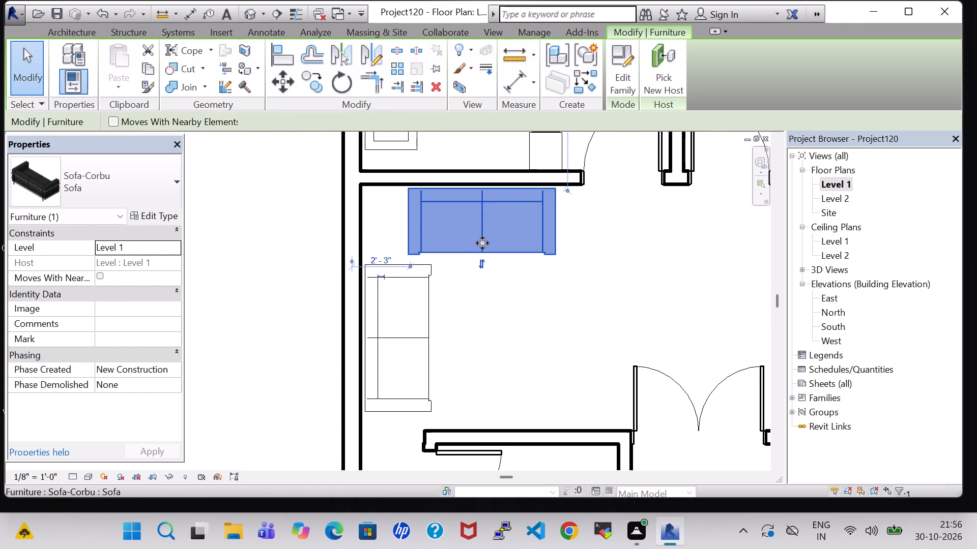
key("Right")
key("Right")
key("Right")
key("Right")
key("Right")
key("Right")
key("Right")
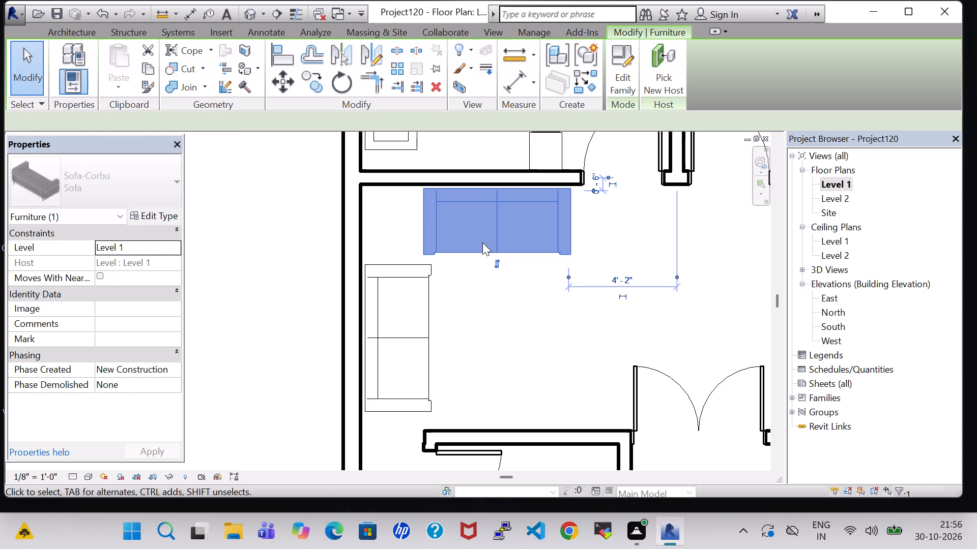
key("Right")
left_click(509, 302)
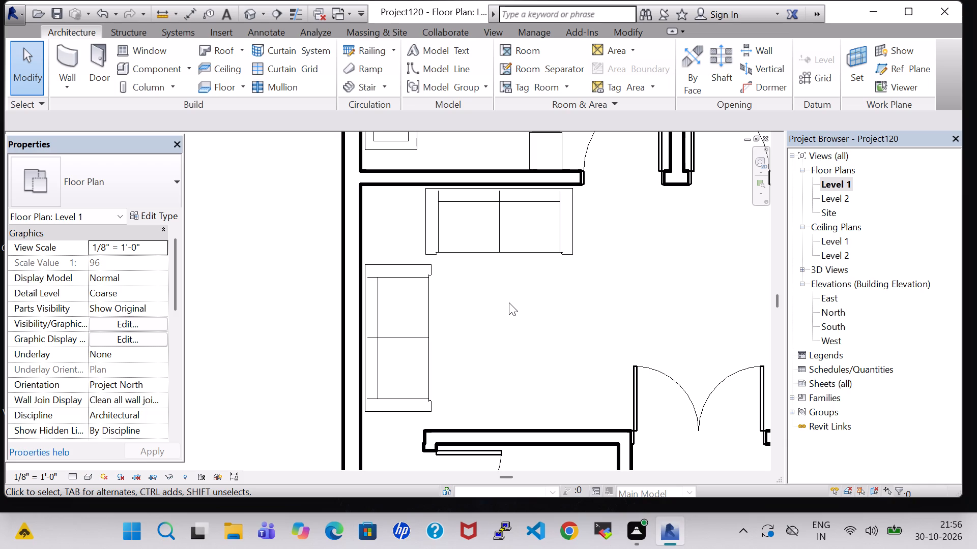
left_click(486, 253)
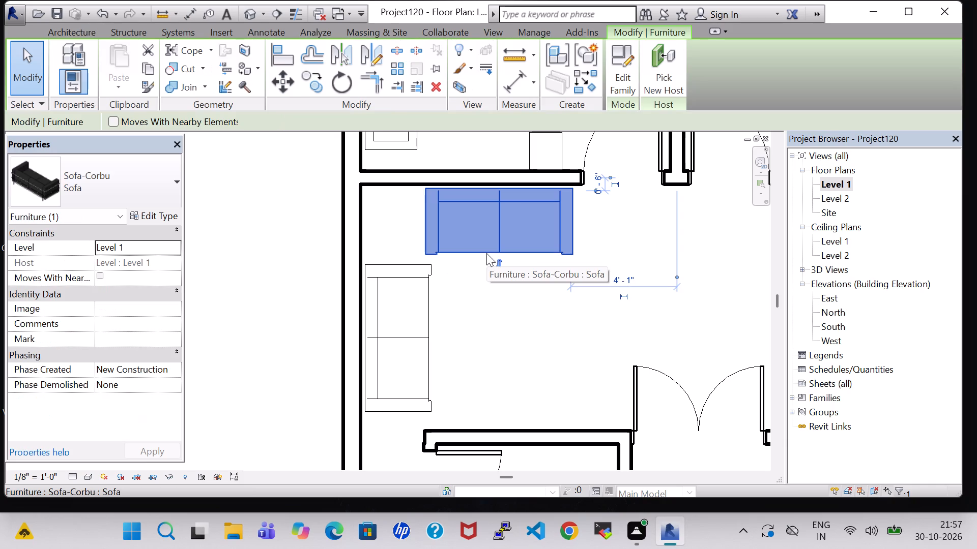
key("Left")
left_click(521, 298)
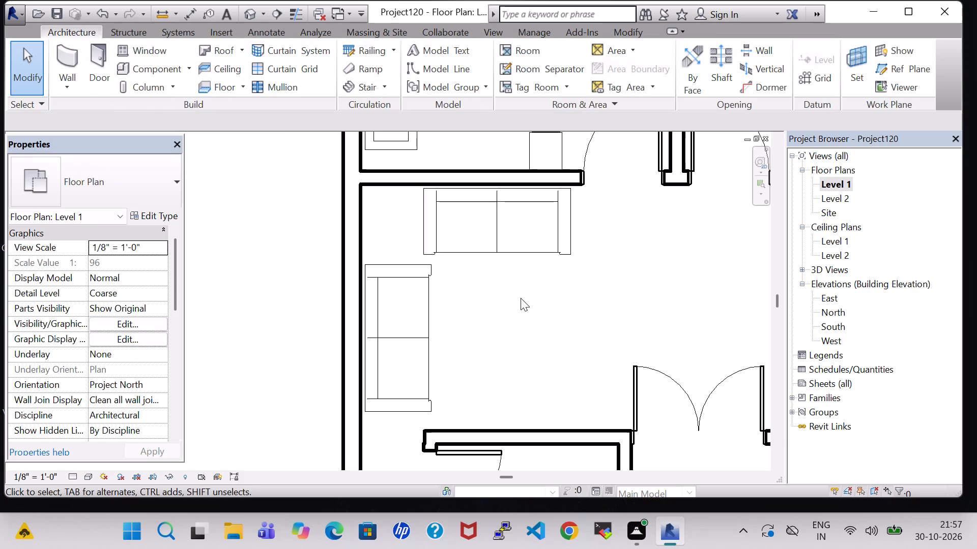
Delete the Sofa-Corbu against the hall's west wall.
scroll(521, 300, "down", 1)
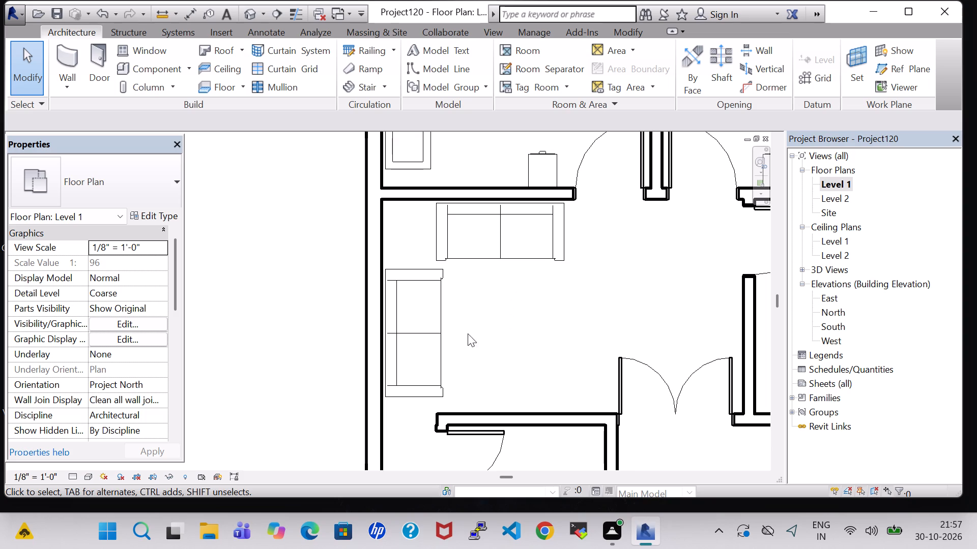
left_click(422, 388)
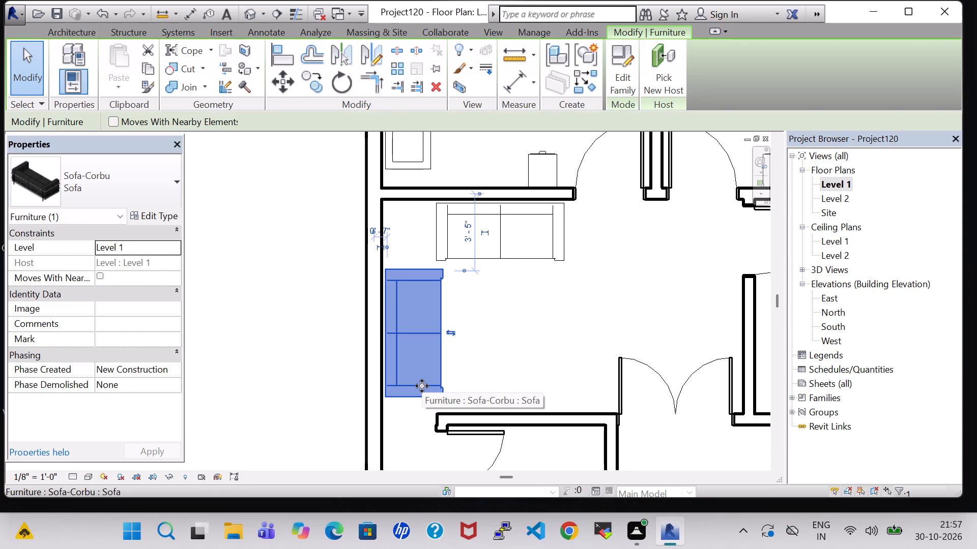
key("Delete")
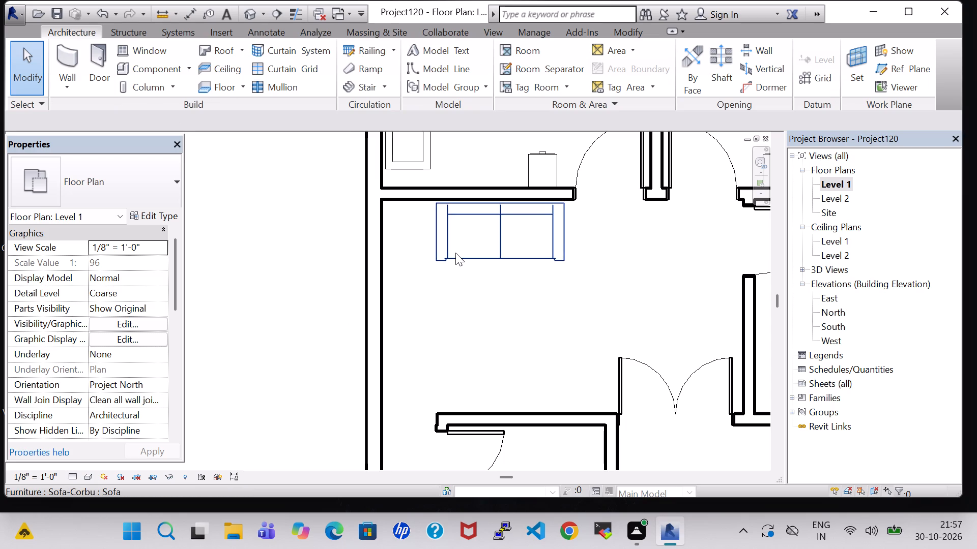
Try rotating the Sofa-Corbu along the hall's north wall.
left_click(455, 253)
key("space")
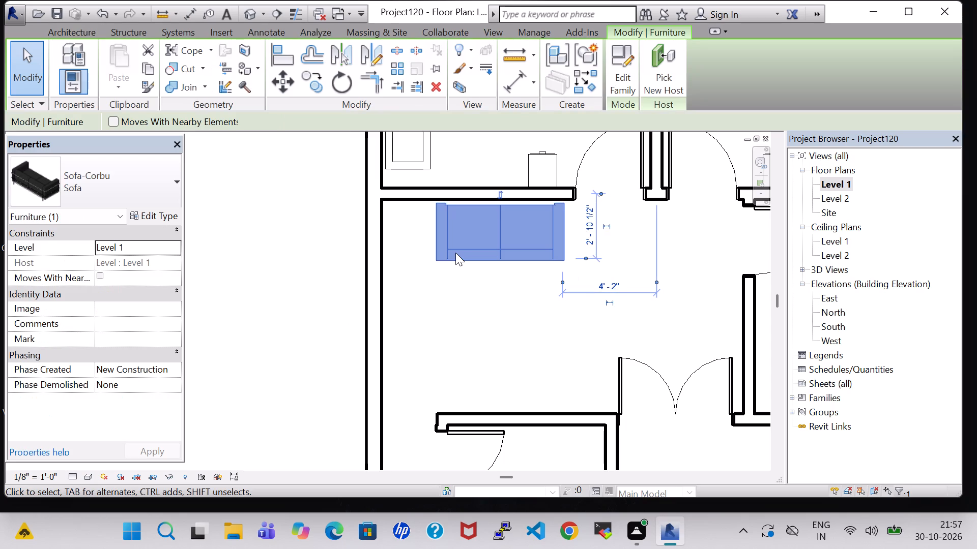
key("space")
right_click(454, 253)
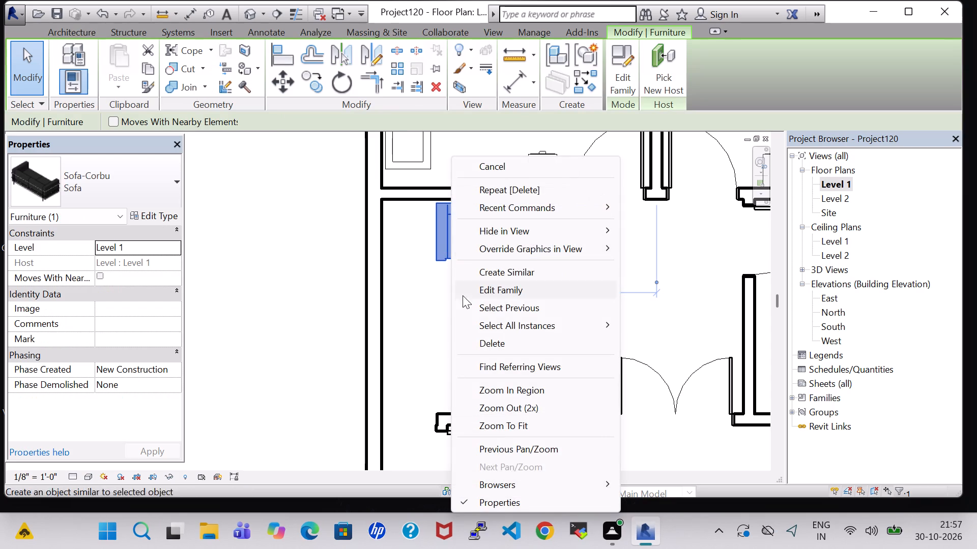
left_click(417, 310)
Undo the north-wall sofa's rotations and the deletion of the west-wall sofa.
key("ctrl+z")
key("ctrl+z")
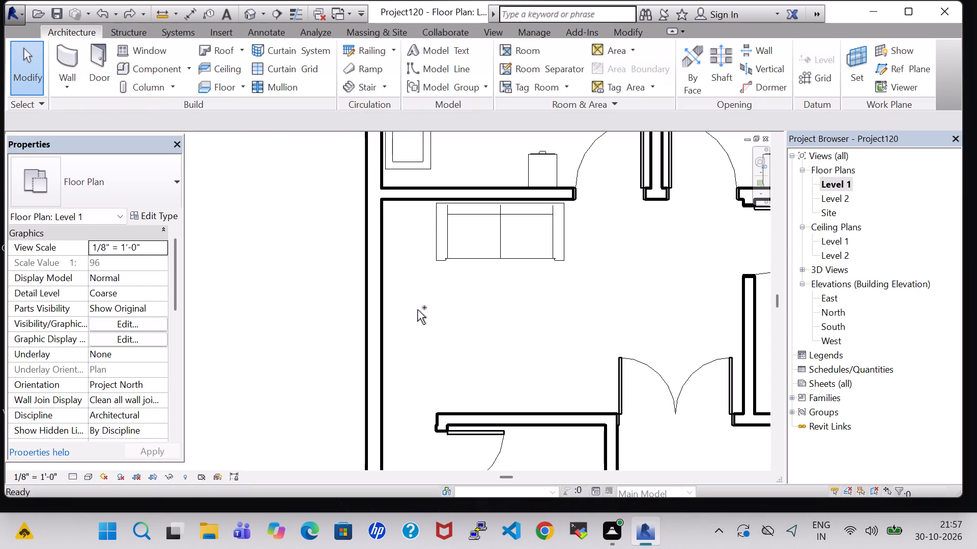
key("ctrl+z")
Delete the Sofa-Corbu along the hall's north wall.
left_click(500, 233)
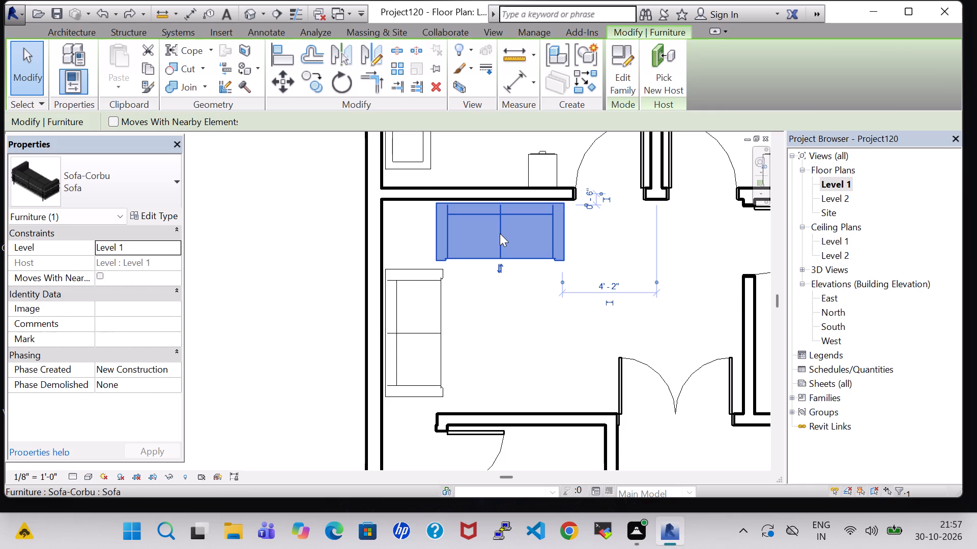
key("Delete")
Move the west-wall Sofa-Corbu north along the wall until it is about 1' 5" from the hall's north wall.
left_click(414, 278)
key("Up")
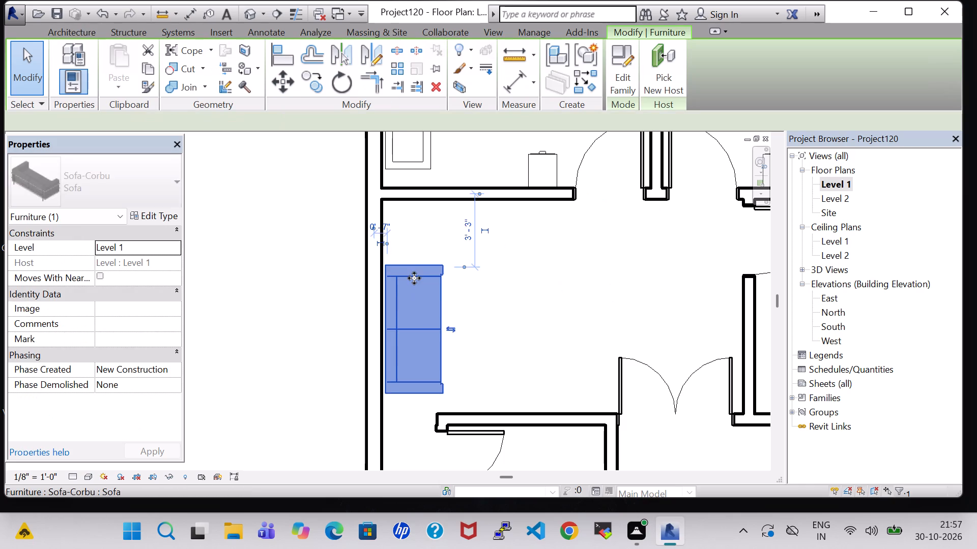
key("Up")
key("Up")
key("Up")
key("Up")
key("Up")
key("Up")
key("Up")
key("Up")
key("Up")
key("Up")
key("Up")
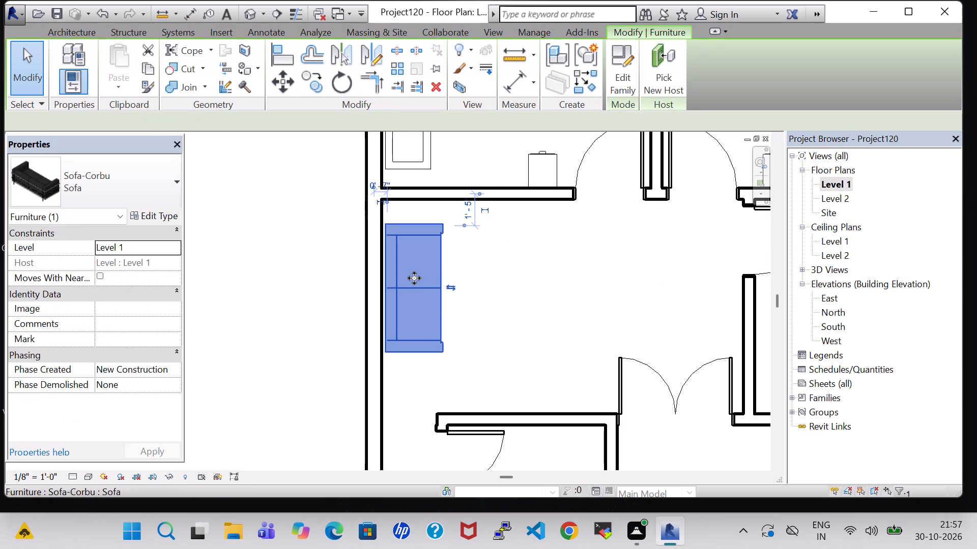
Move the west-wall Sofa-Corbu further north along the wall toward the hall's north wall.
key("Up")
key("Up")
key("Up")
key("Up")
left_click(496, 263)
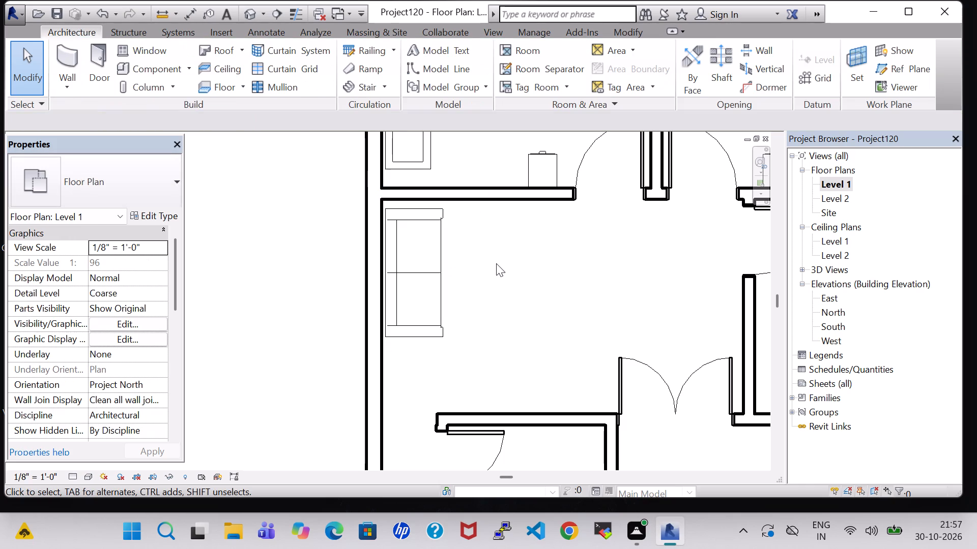
Load the Chair-Corbu seating family and place one chair along the hall's north wall, just east of the sofa.
left_click(164, 68)
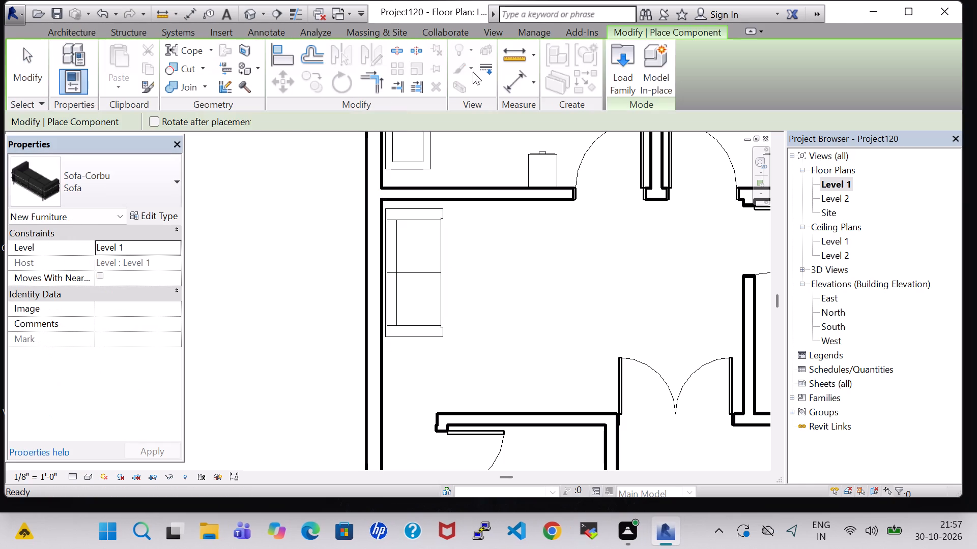
left_click(621, 72)
double_click(558, 343)
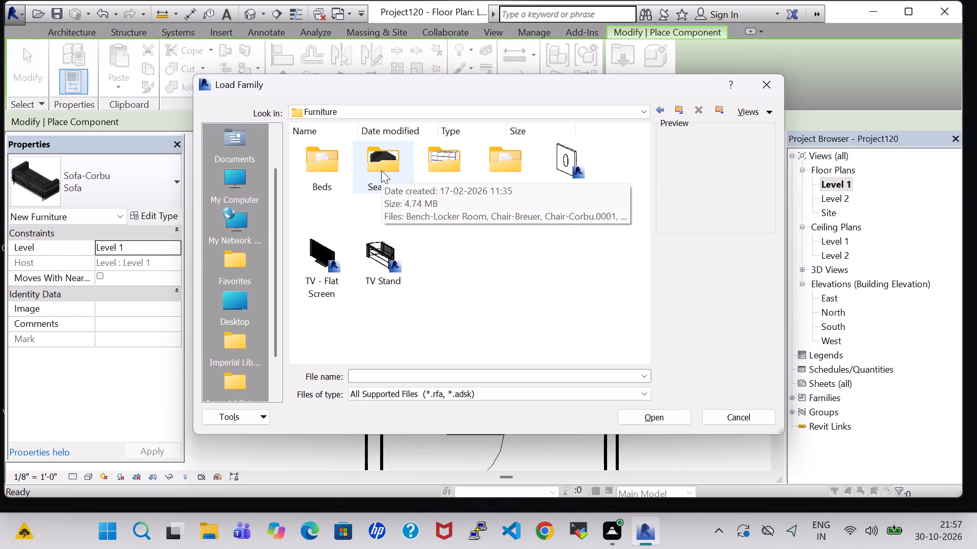
double_click(381, 170)
left_click(521, 176)
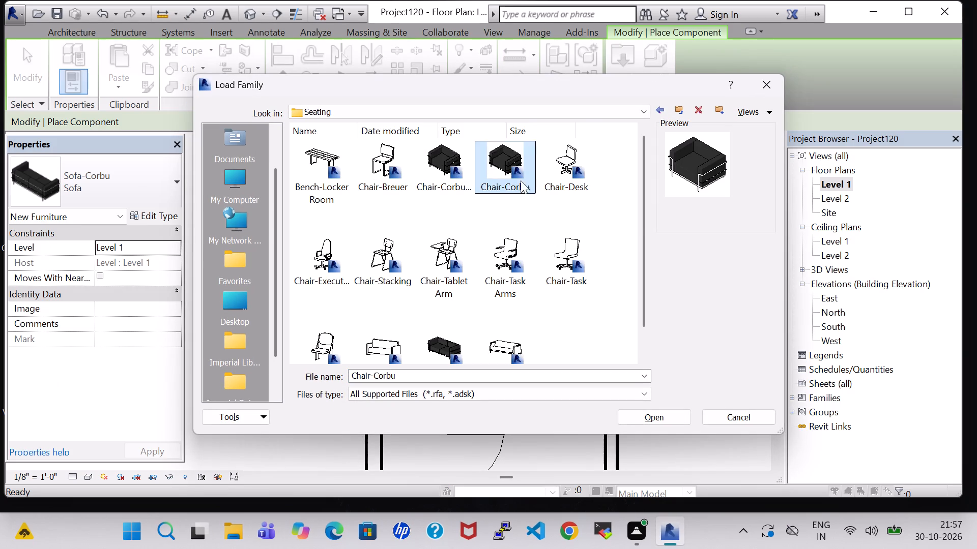
left_click(630, 415)
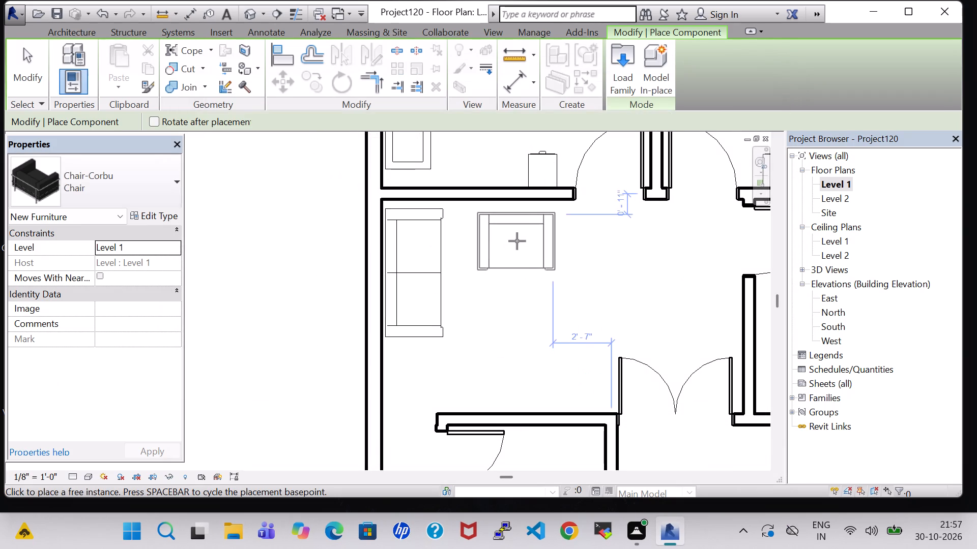
left_click(522, 237)
key("Escape")
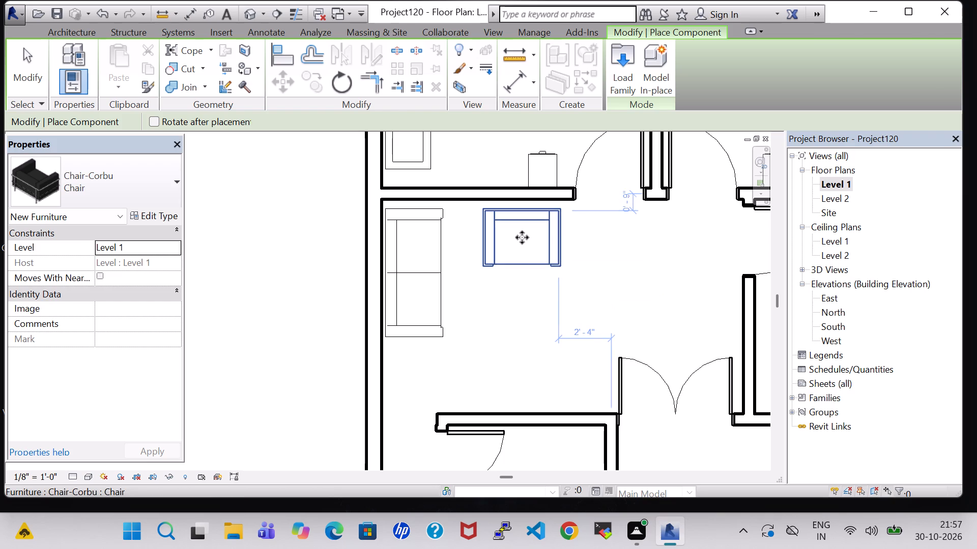
key("Escape")
Move the Chair-Corbu to about 7" from the hall's north wall and slightly west toward the sofa.
left_click(522, 237)
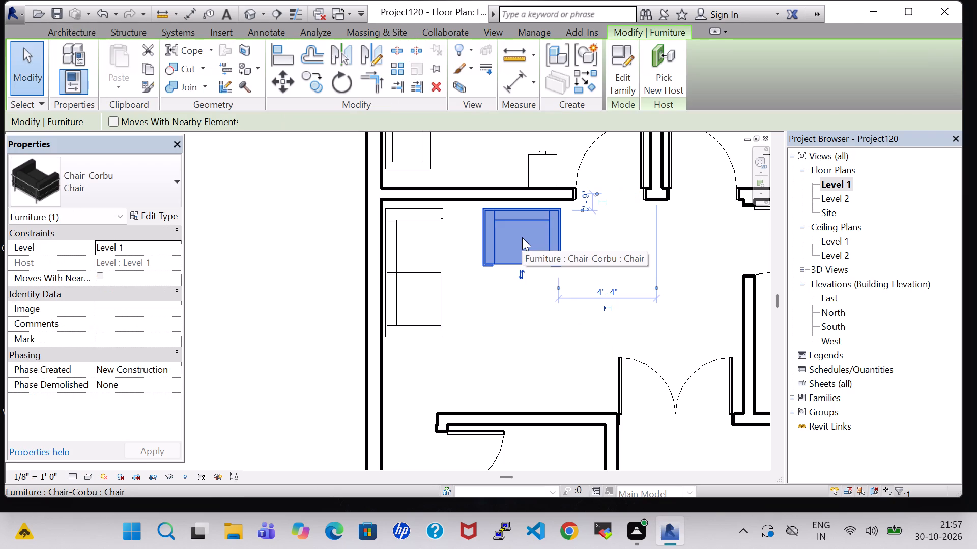
left_click(524, 314)
left_click(525, 262)
key("Up")
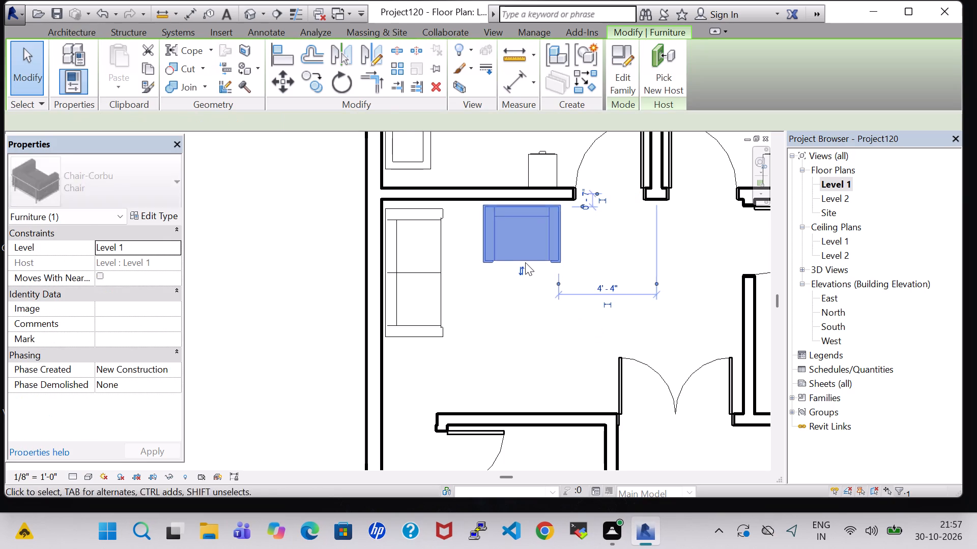
key("Up")
key("Down")
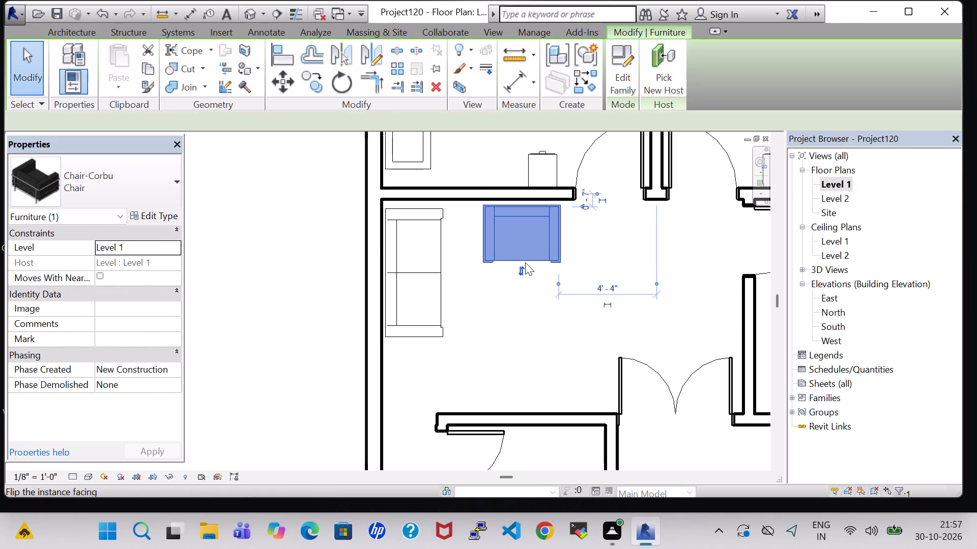
key("Left")
key("Left")
Move the west-wall Sofa-Corbu south along the wall until it is about 1' 7" from the hall's north wall.
left_click(422, 298)
left_click(422, 316)
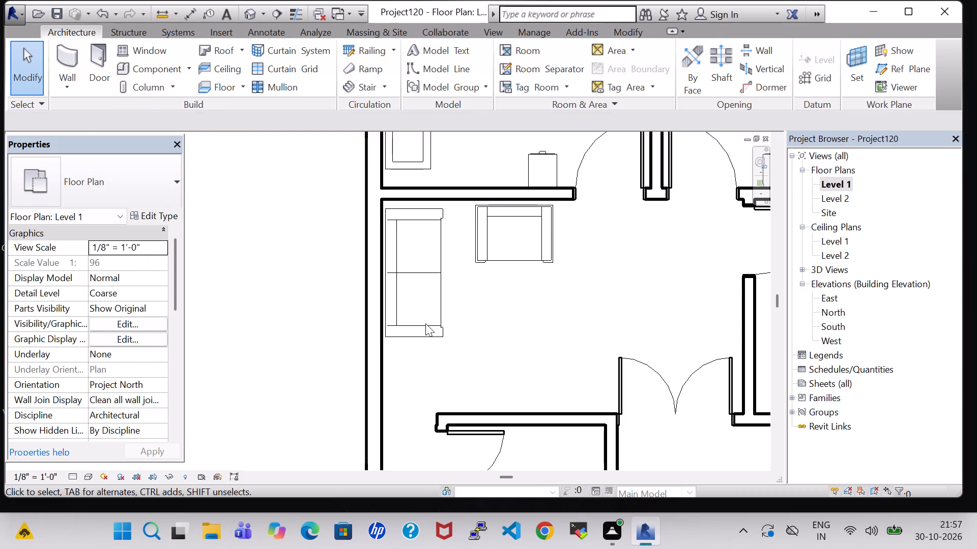
left_click(428, 326)
key("Down")
key("Down")
key("Down")
key("Down")
key("Down")
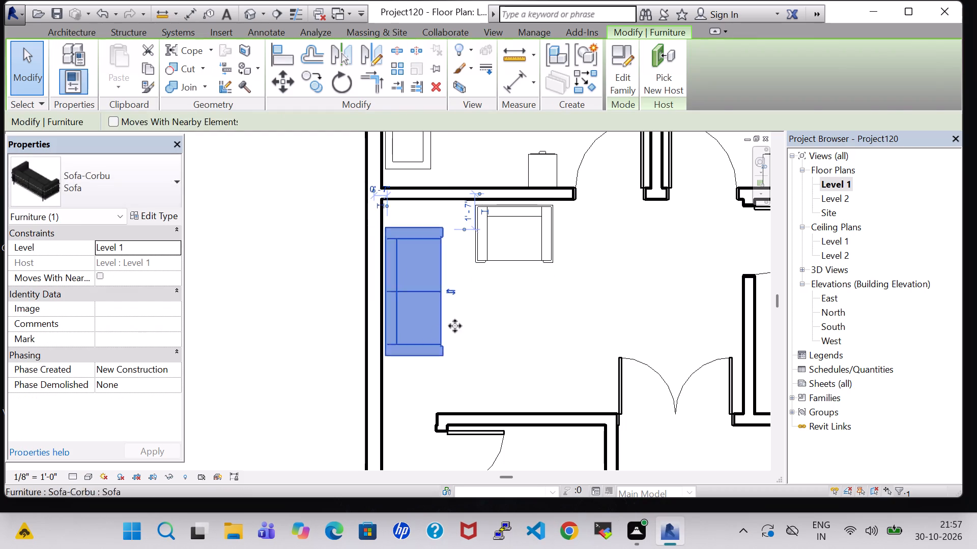
left_click(503, 320)
Load the Table-Dining Oval family and place a 36" x 72" table east of the sofa and south of the chair.
left_click(163, 68)
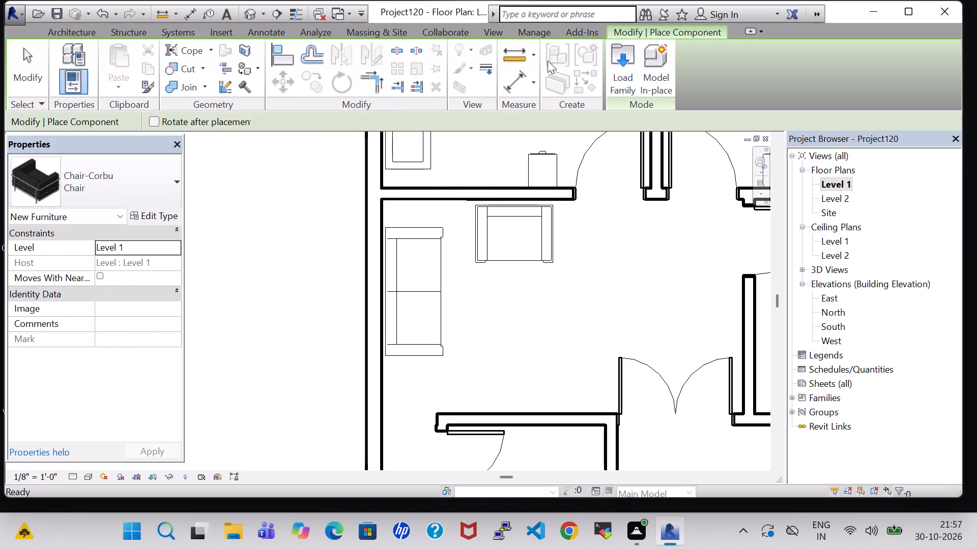
left_click(612, 67)
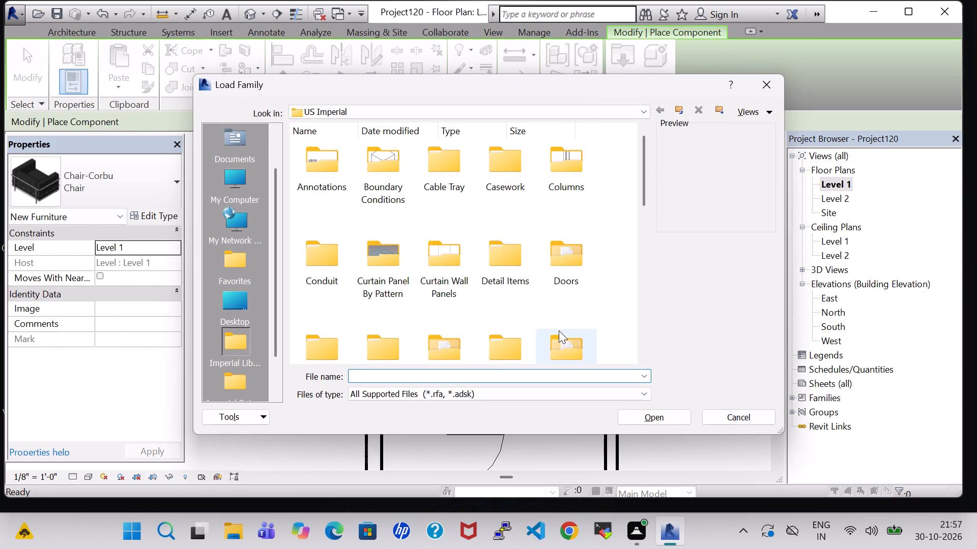
double_click(559, 330)
triple_click(504, 172)
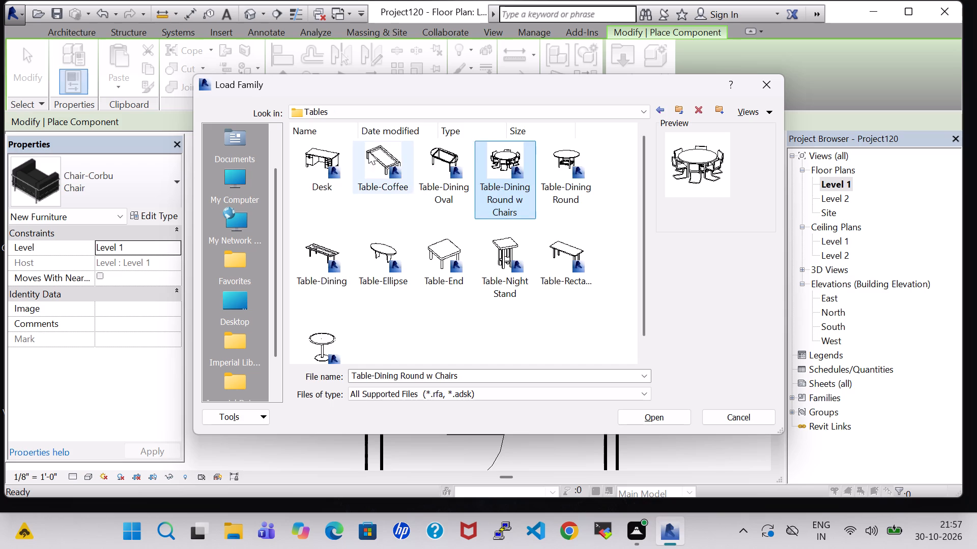
left_click(360, 151)
left_click(440, 163)
left_click(638, 409)
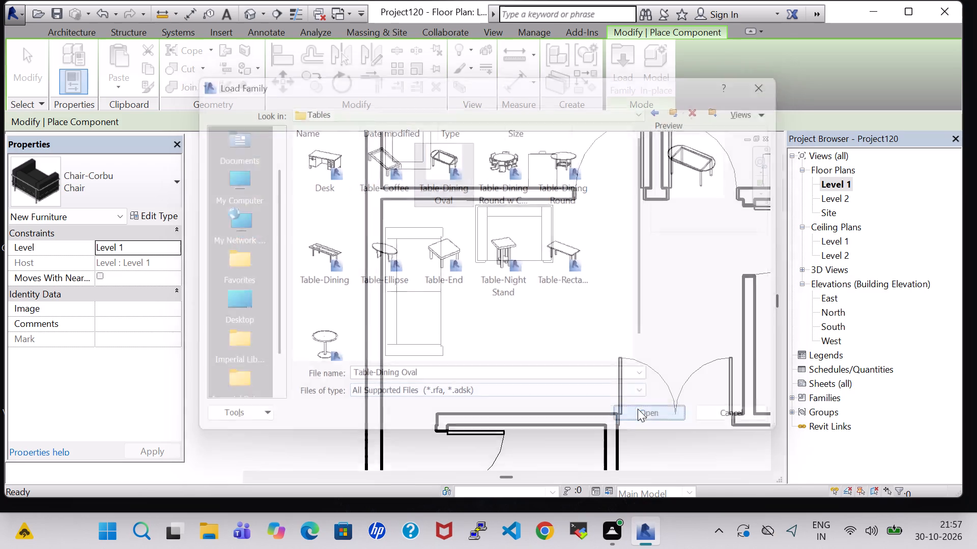
left_click(513, 307)
key("Escape")
key("Escape")
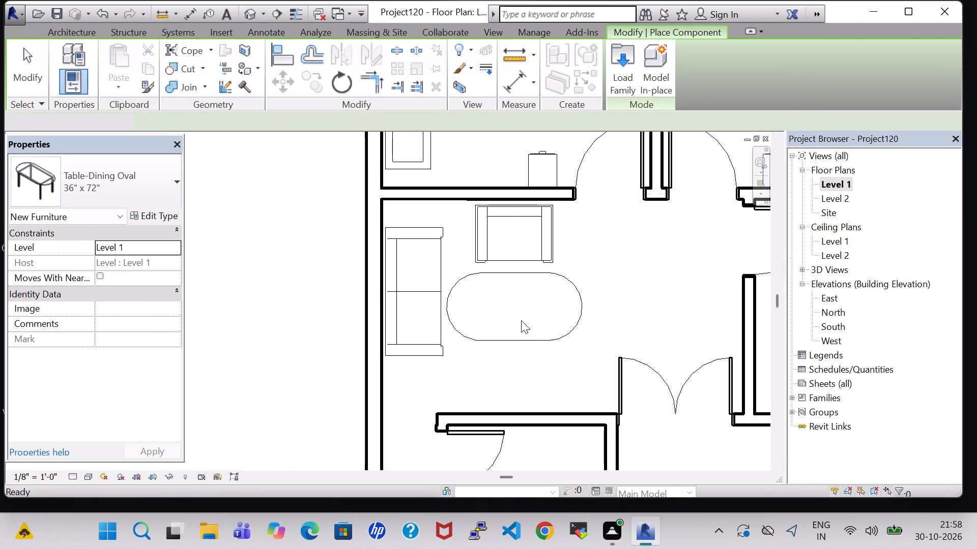
Change the oval dining table's type to 36" x 48".
left_click(531, 337)
left_click(155, 215)
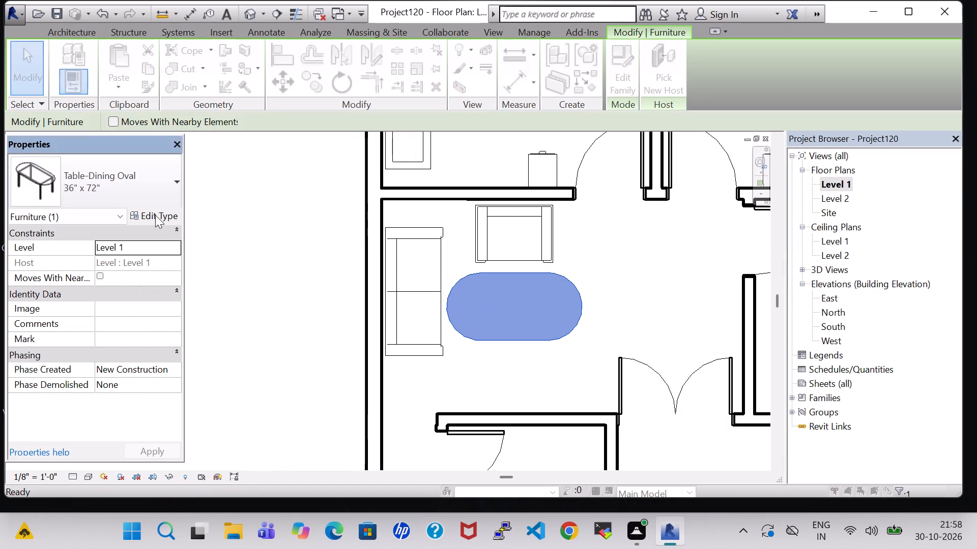
left_click(324, 114)
left_click(319, 133)
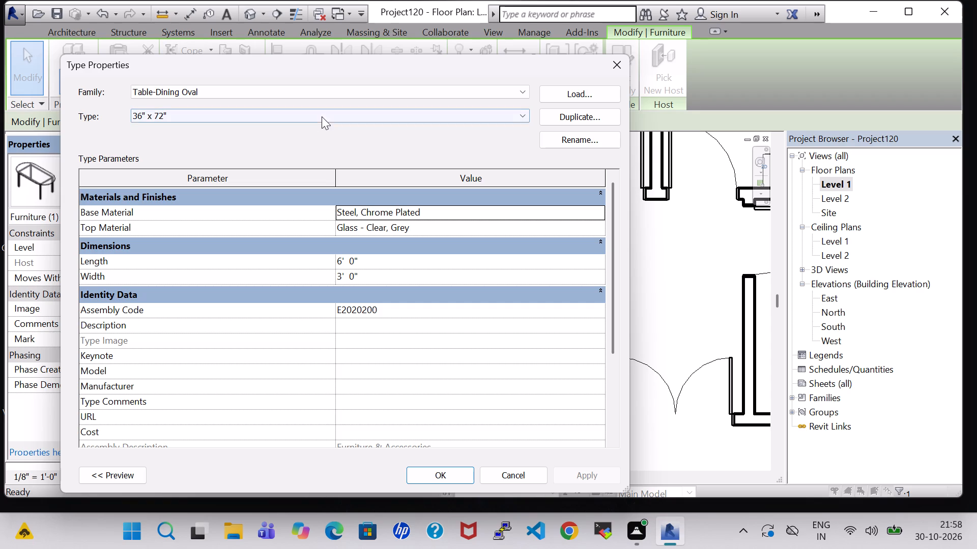
left_click(322, 116)
left_click(321, 126)
left_click(440, 470)
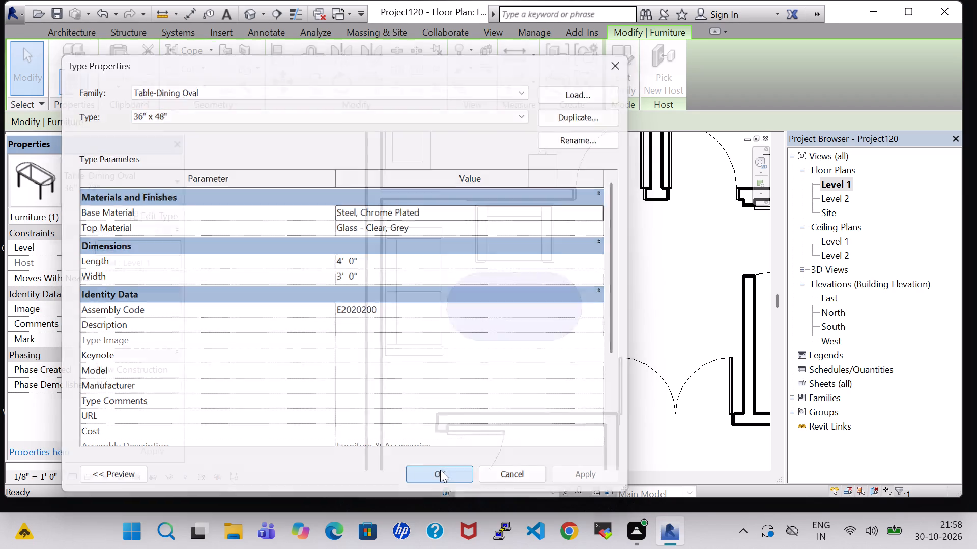
Move the oval table slightly west toward the sofa, keeping its long side running east-west.
key("Left")
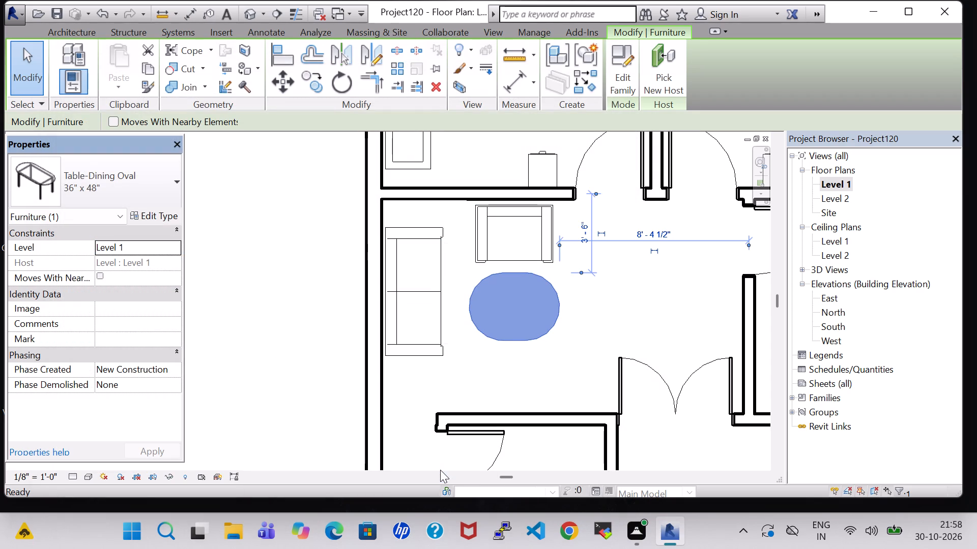
left_click(547, 355)
left_click(541, 332)
key("Left")
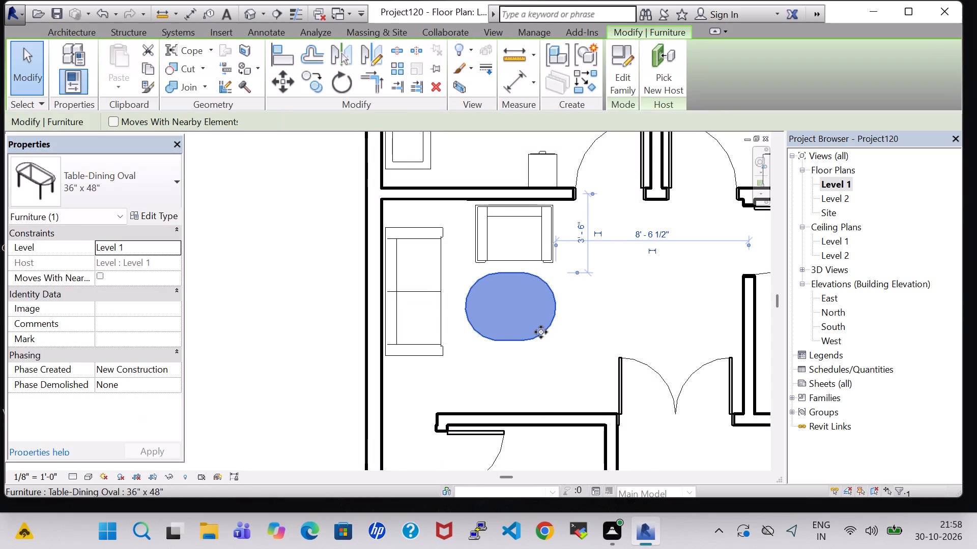
key("Left")
key("space")
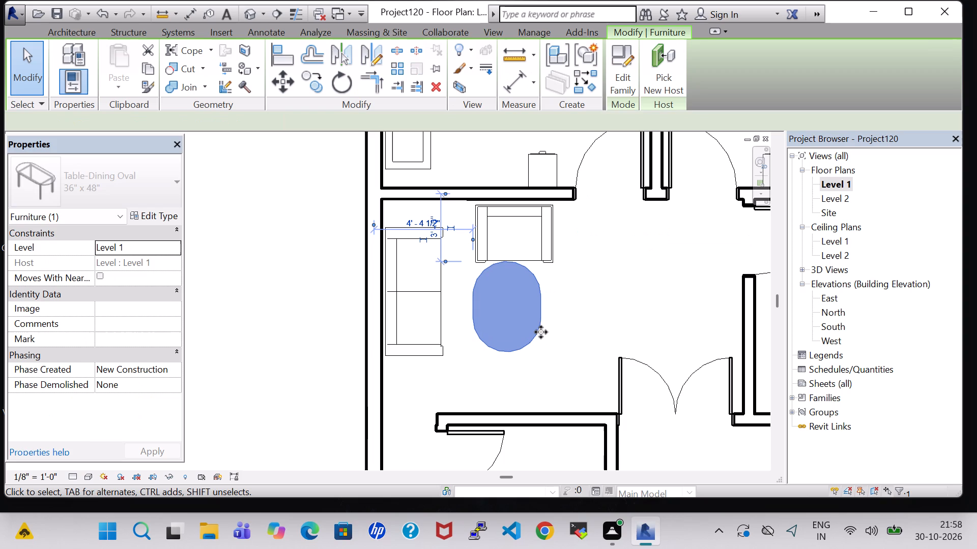
key("space")
left_click(588, 315)
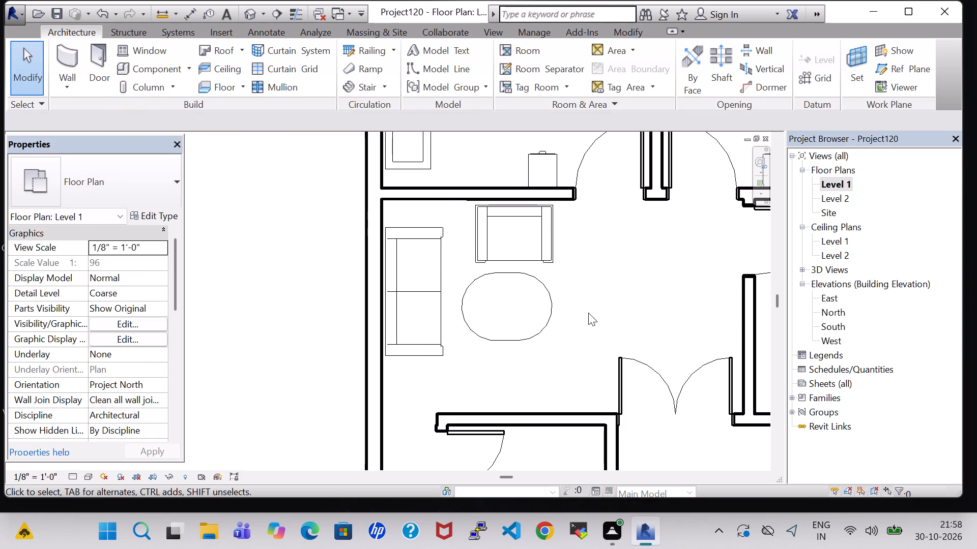
Place another RPC Plant - Tropical Agave - 1.5', like the bedroom one, at the oval table's east edge.
scroll(495, 259, "down", 4)
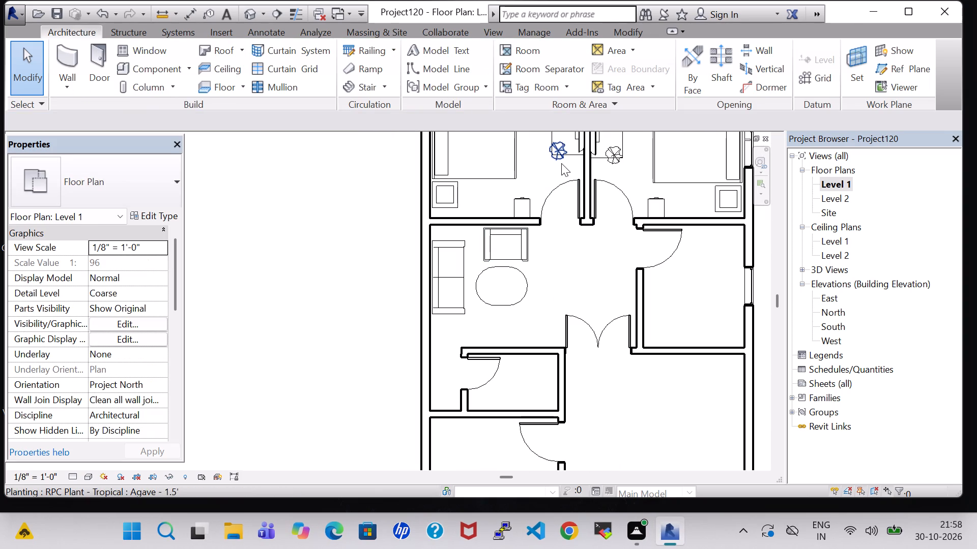
left_click(559, 159)
right_click(559, 159)
left_click(631, 272)
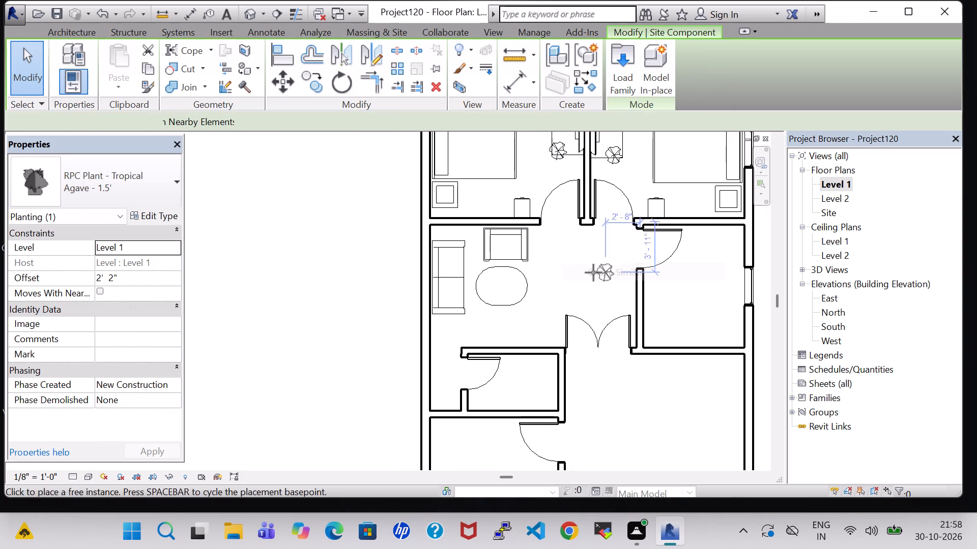
left_click(525, 281)
key("Escape")
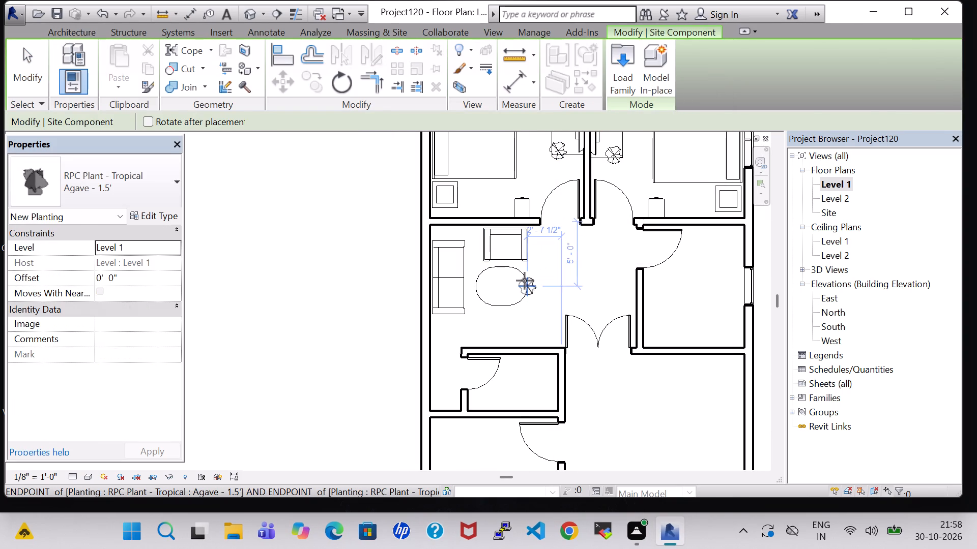
key("Escape")
left_click(545, 296)
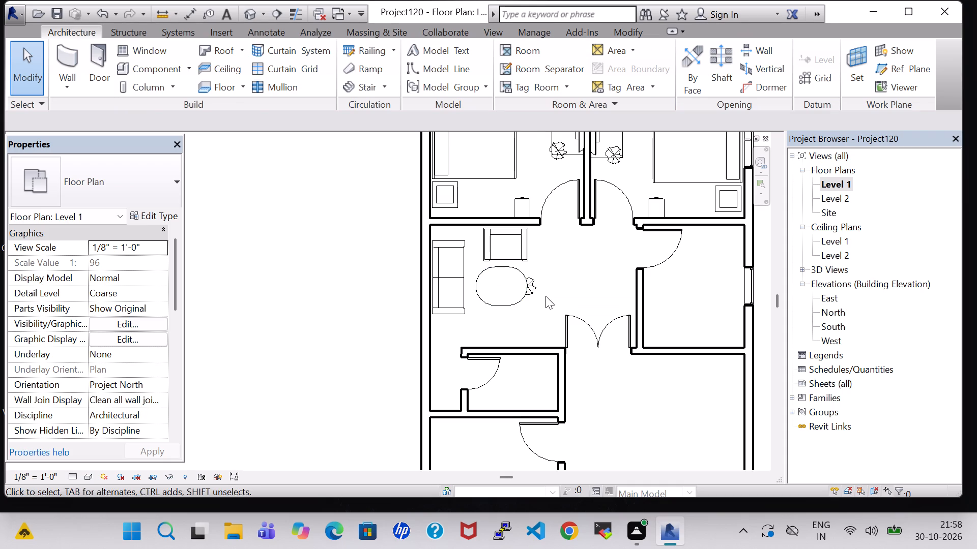
Set the hall agave plant's offset to 2' 5" above Level 1.
left_click(534, 289)
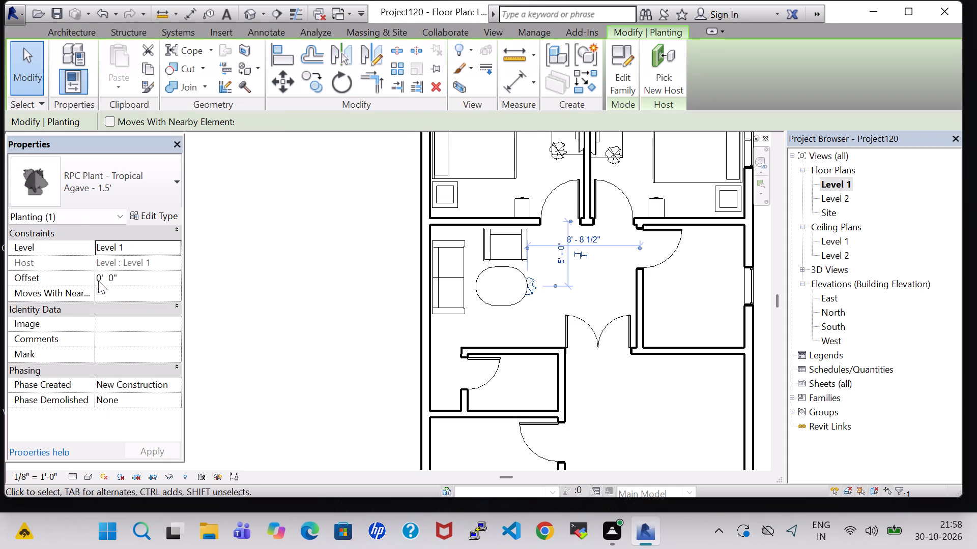
double_click(101, 281)
key("BackSpace")
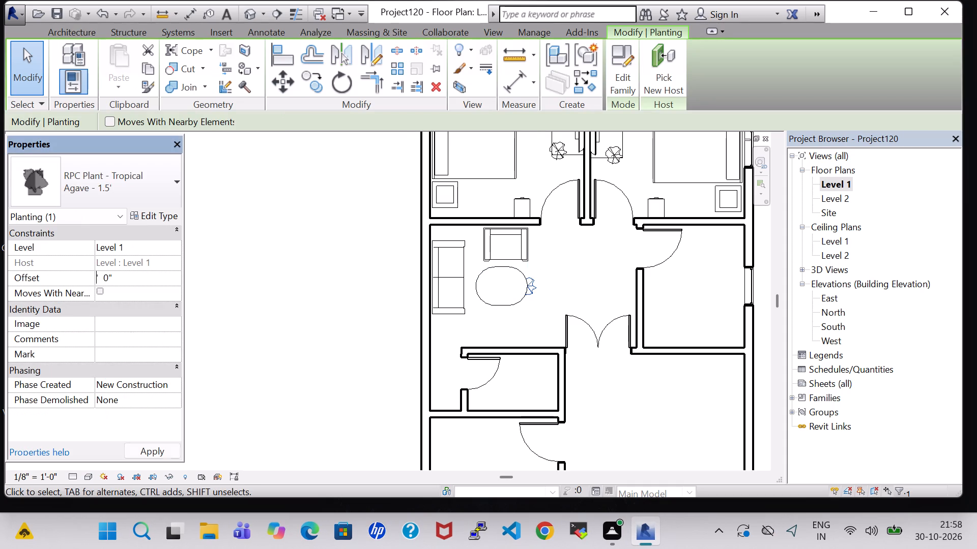
key("2")
key("Right")
key("Right")
key("Right")
key("Right")
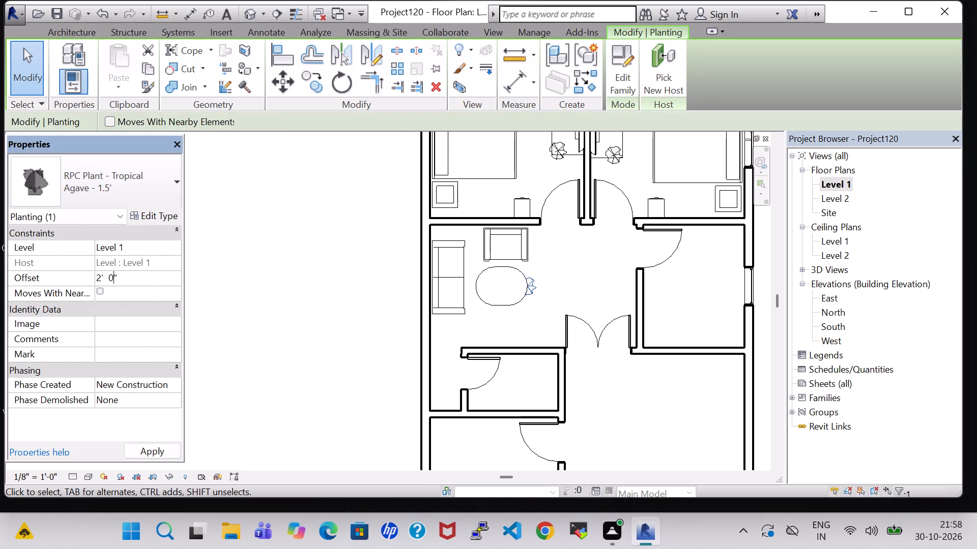
key("BackSpace")
key("5")
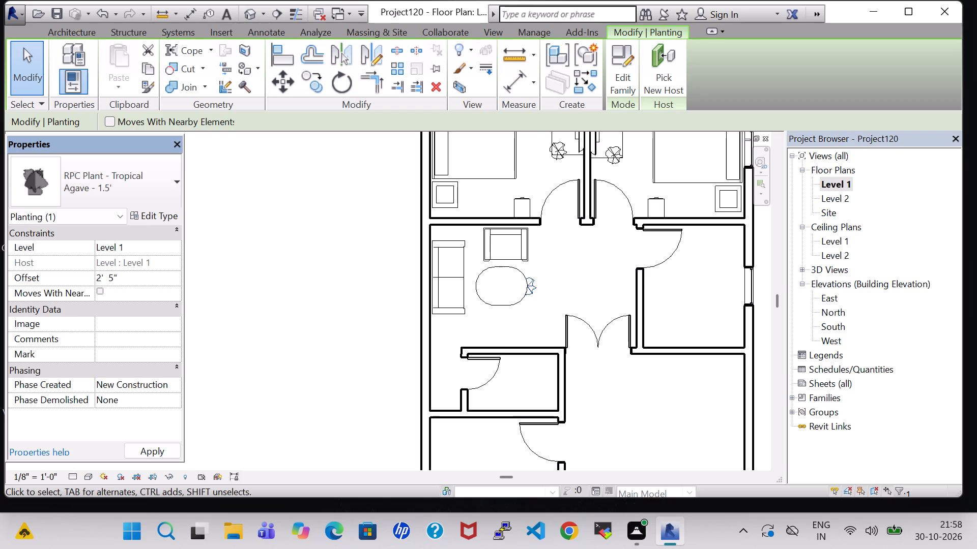
key("Return")
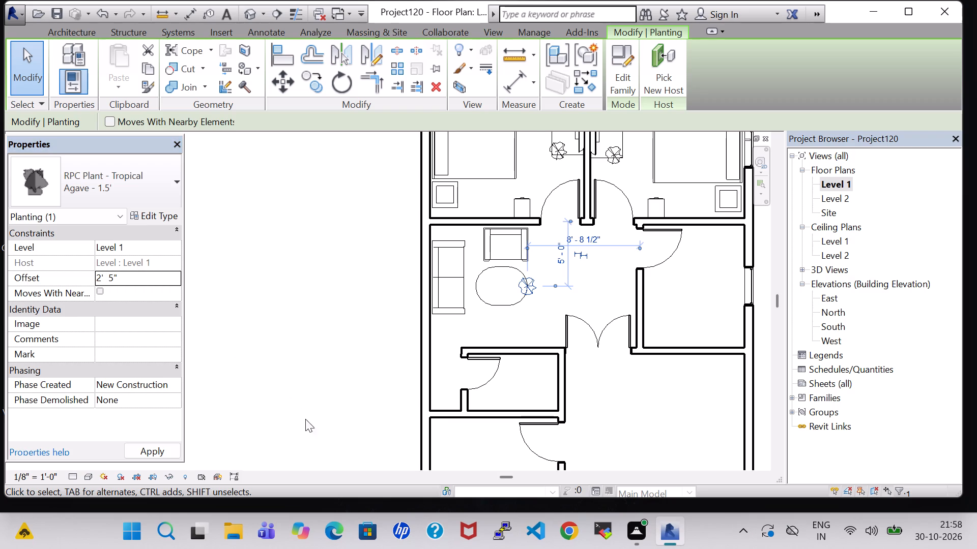
Move the agave plant west to the centre of the oval table.
key("Left")
key("Left")
key("Left")
key("Left")
key("Left")
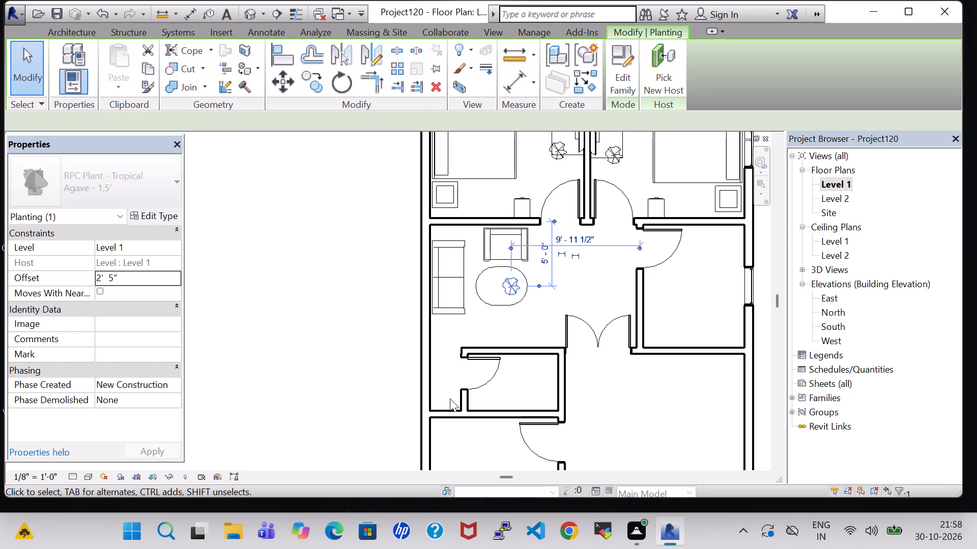
key("Left")
key("Left")
key("Left")
left_click(574, 282)
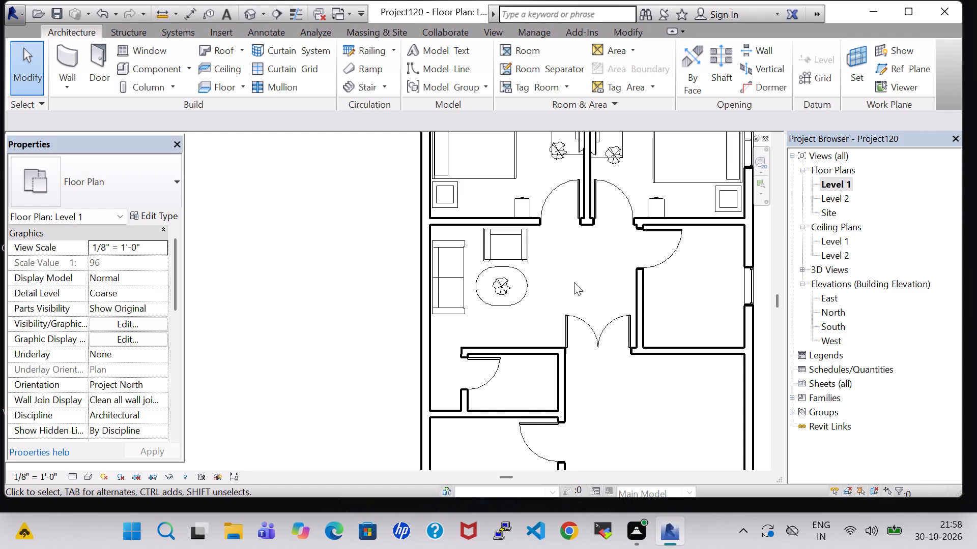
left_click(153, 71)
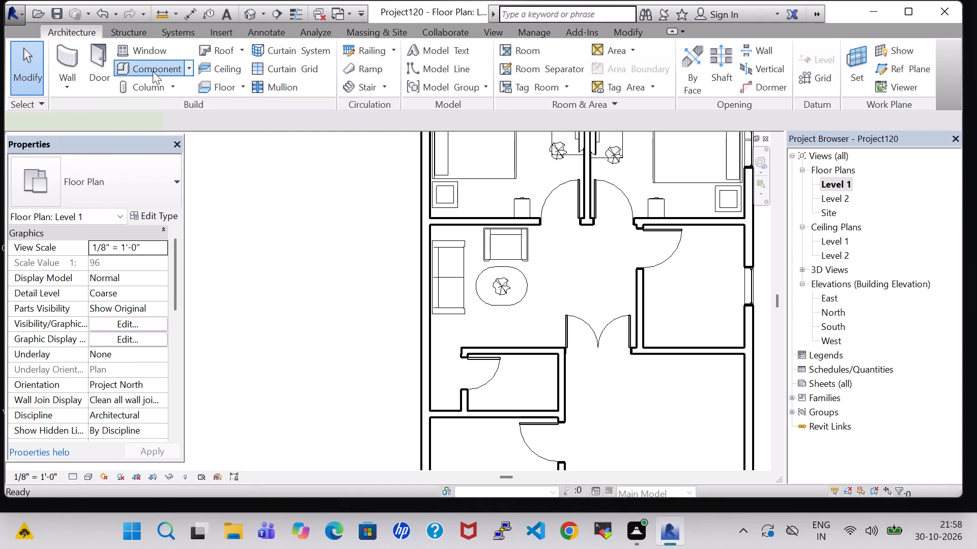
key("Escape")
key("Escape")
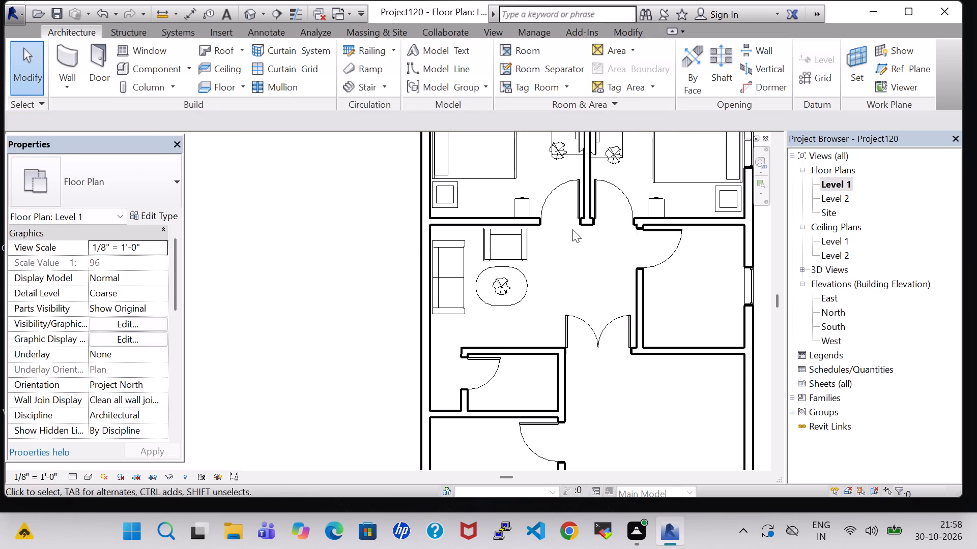
Place another TV - Flat Screen 42", like the bedroom one, against the wall south of the oval table, with its flat side facing the table.
left_click(597, 137)
right_click(597, 137)
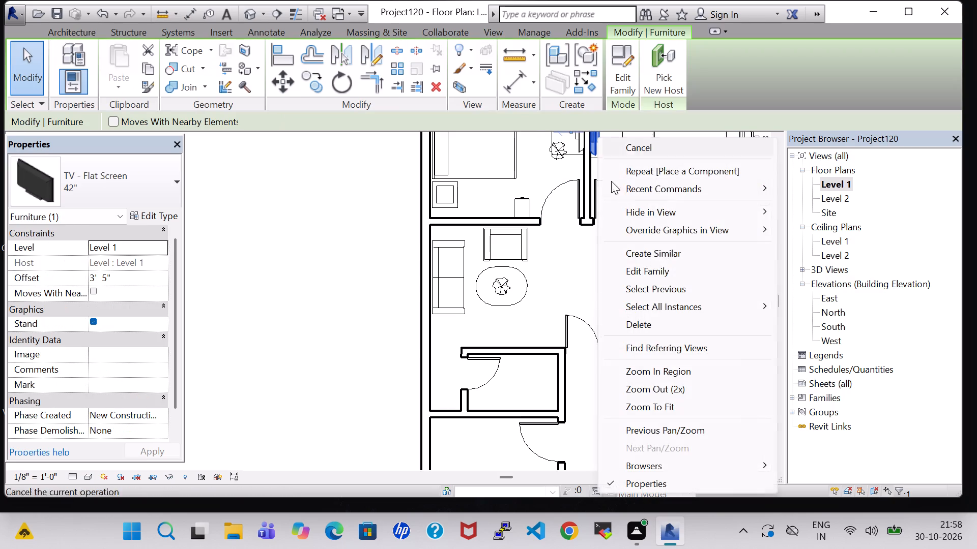
left_click(667, 258)
scroll(513, 340, "up", 2)
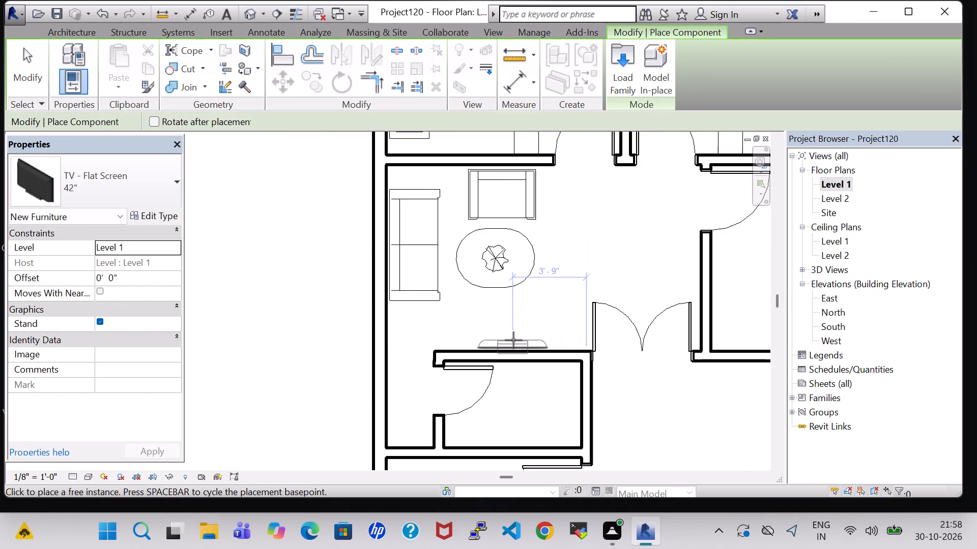
scroll(513, 340, "up", 4)
key("space")
key("space")
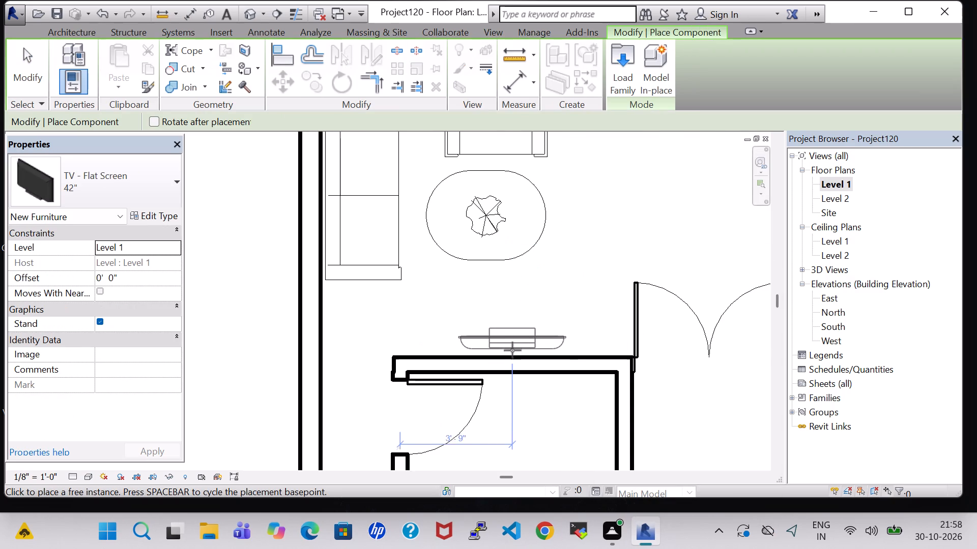
left_click(507, 356)
key("Escape")
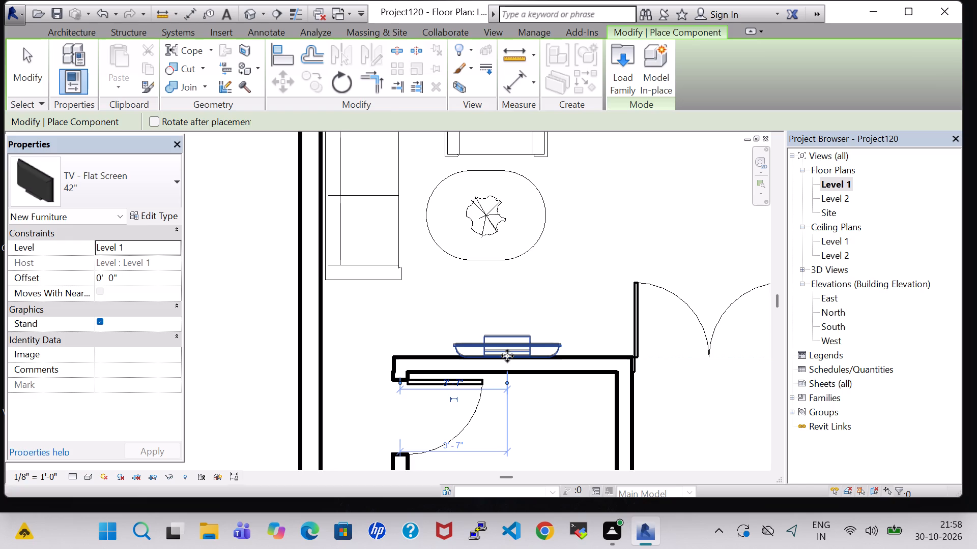
key("Escape")
Change the hall TV's type to TV - Flat Screen 50".
left_click(507, 345)
left_click(169, 210)
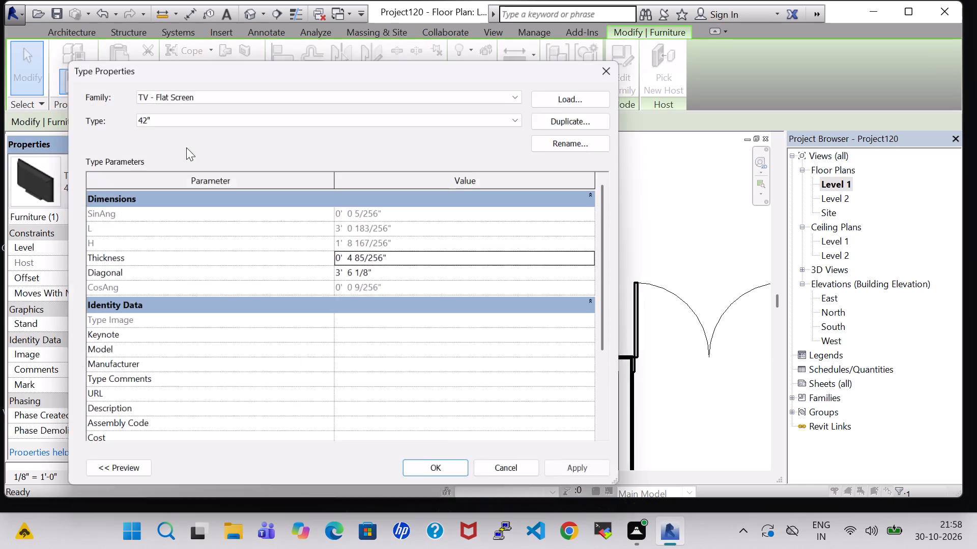
left_click(189, 117)
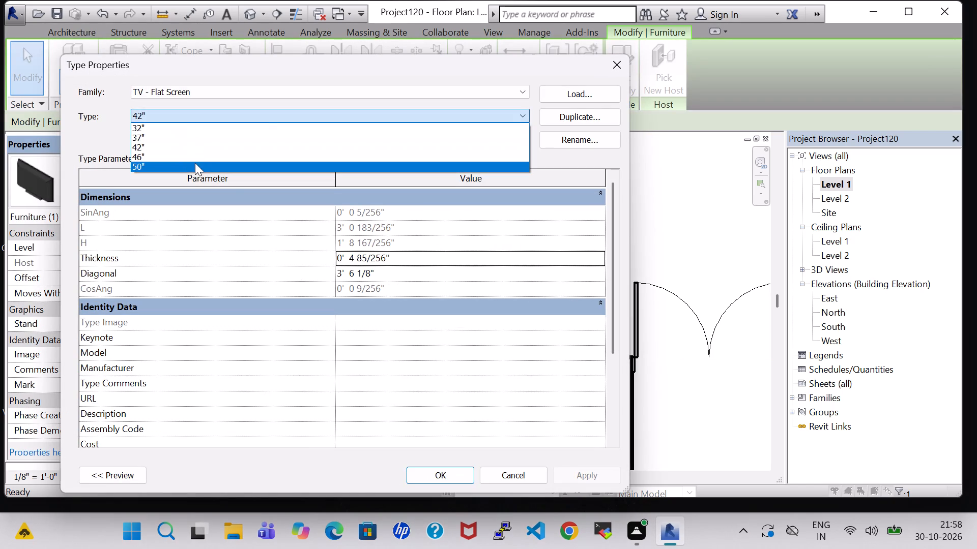
left_click(195, 163)
left_click(449, 477)
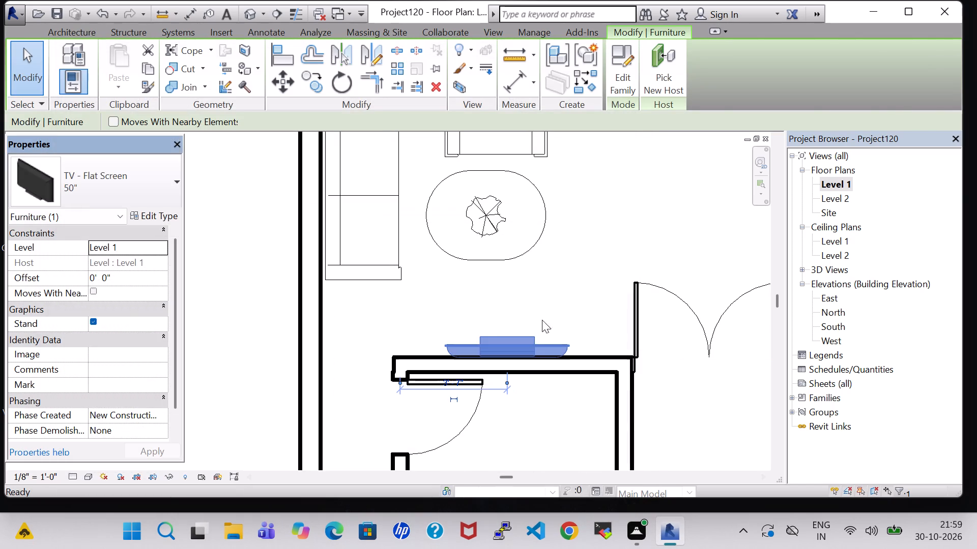
left_click(548, 299)
Set the hall TV's offset to 3' 5" above Level 1.
left_click(516, 333)
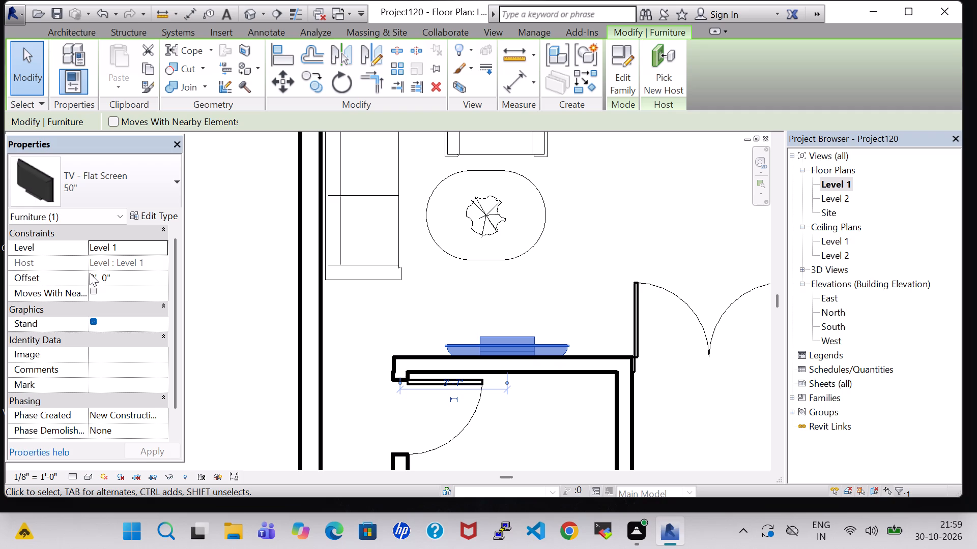
left_click(97, 277)
key("Left")
key("BackSpace")
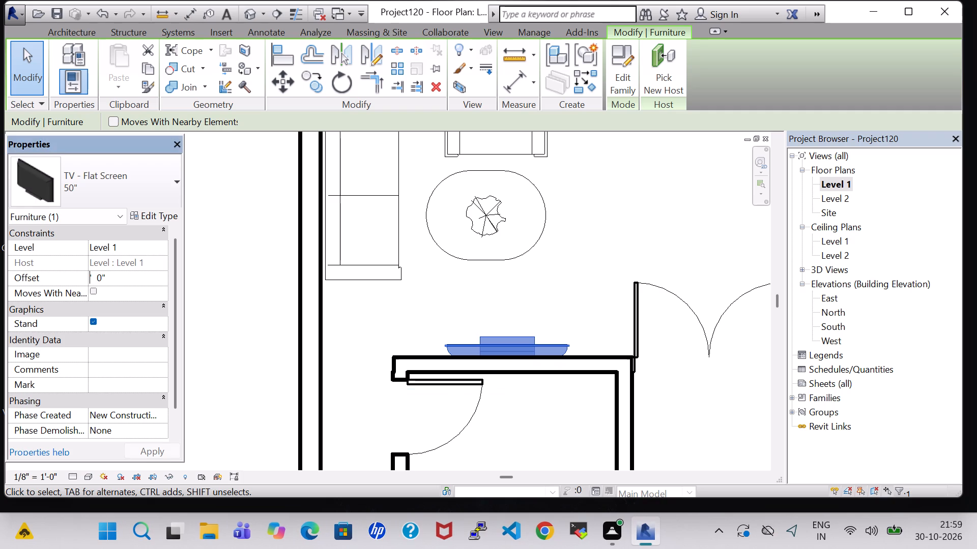
key("3")
key("Right")
key("Right")
key("Right")
key("Right")
key("BackSpace")
key("5")
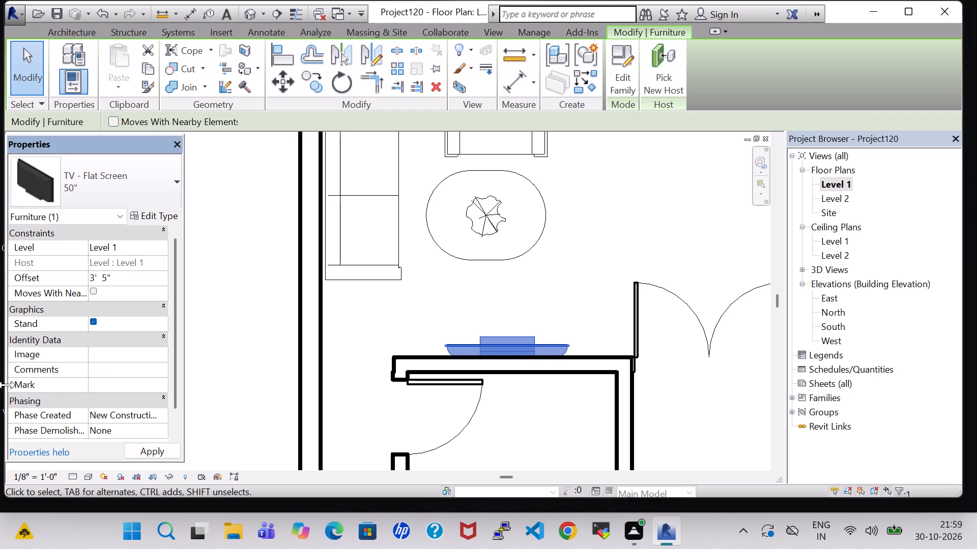
left_click(571, 308)
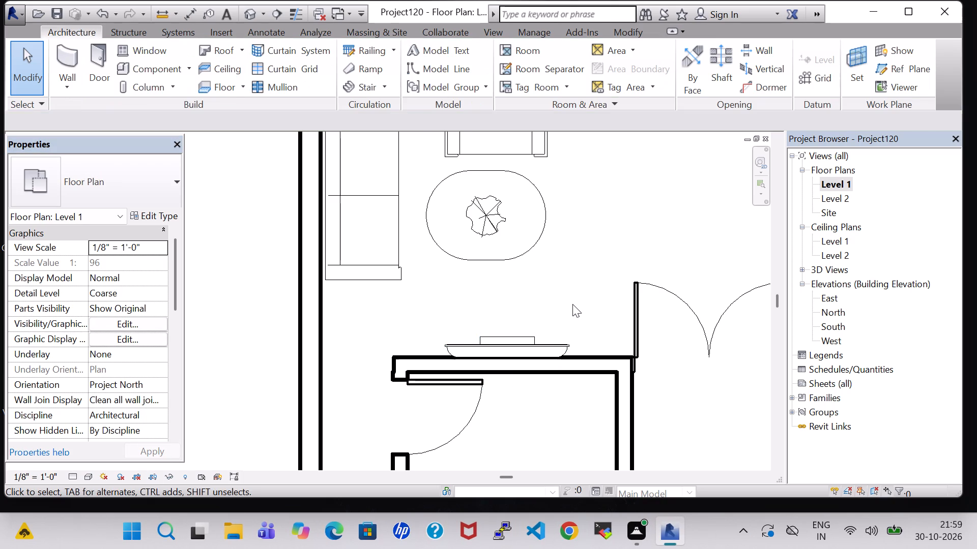
In the 3D view, change the Sofa-Corbu type's cushion material to Oak Flooring.
scroll(572, 304, "down", 3)
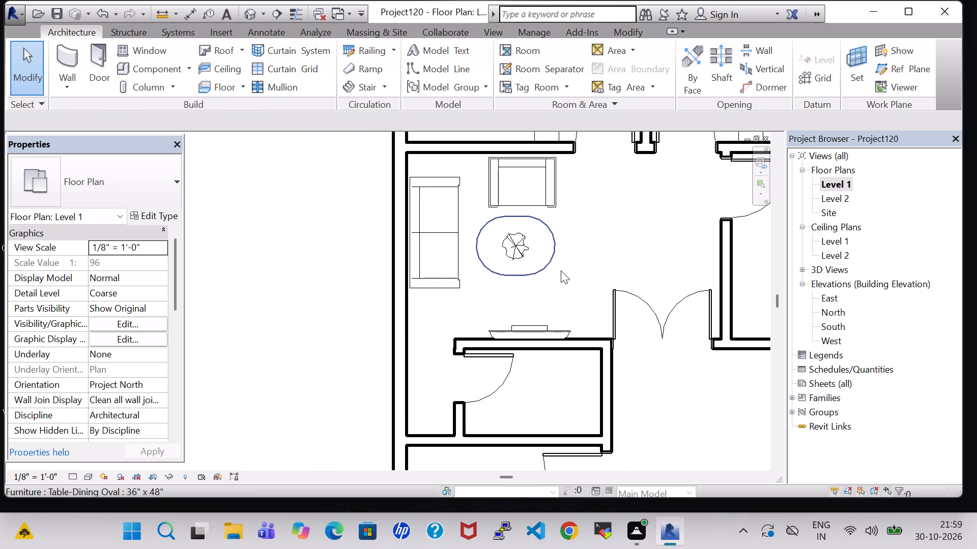
left_click(253, 12)
middle_click_drag(531, 221, 536, 313, "shift")
middle_click_drag(383, 382, 665, 363)
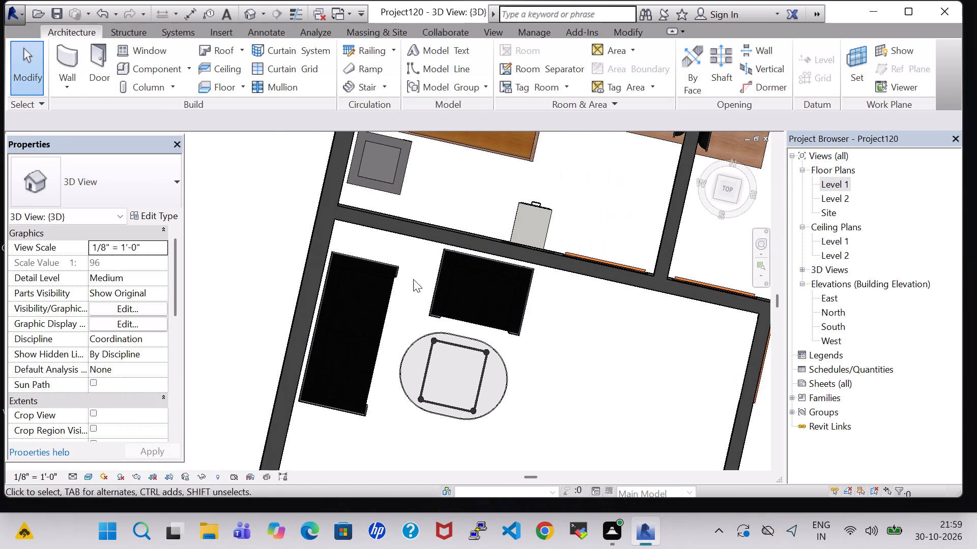
left_click(386, 267)
left_click(148, 216)
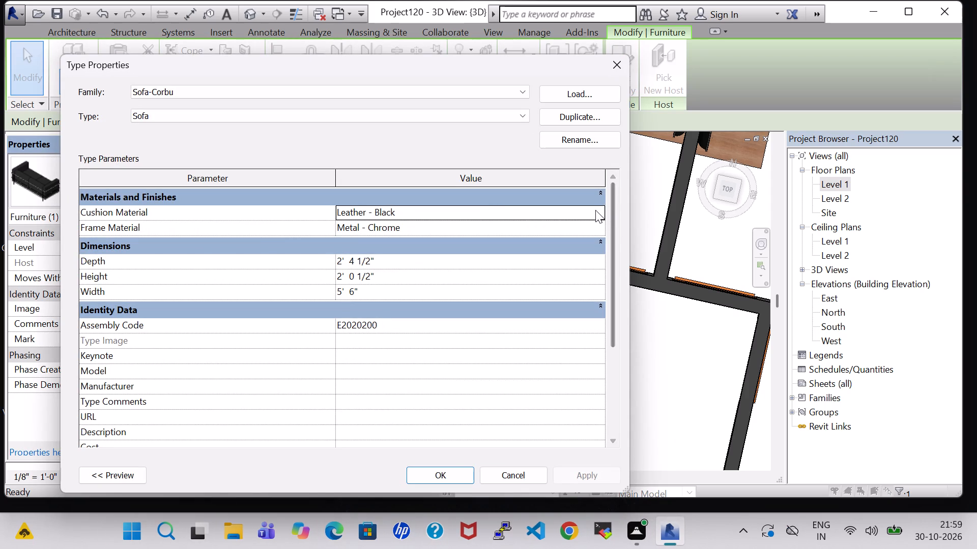
left_click(596, 209)
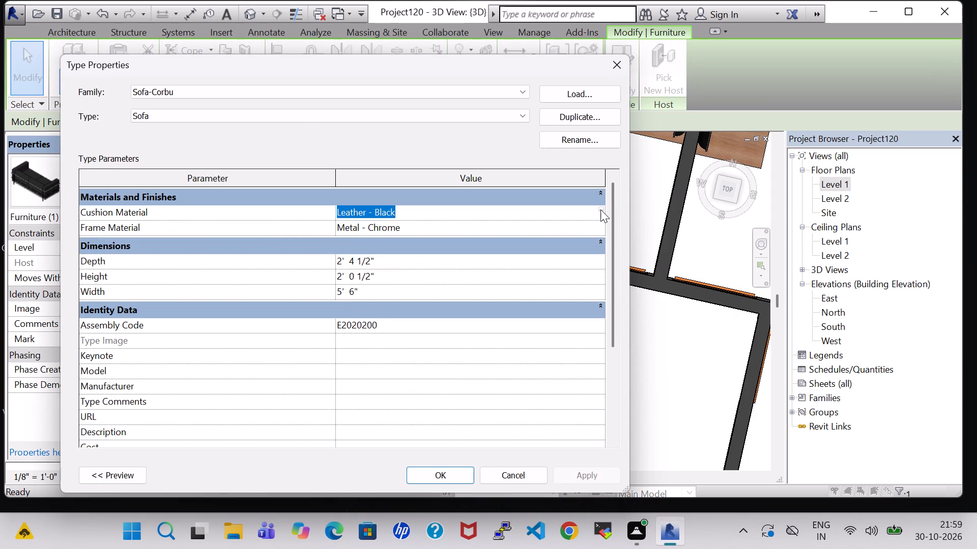
left_click(600, 209)
scroll(403, 301, "down", 2)
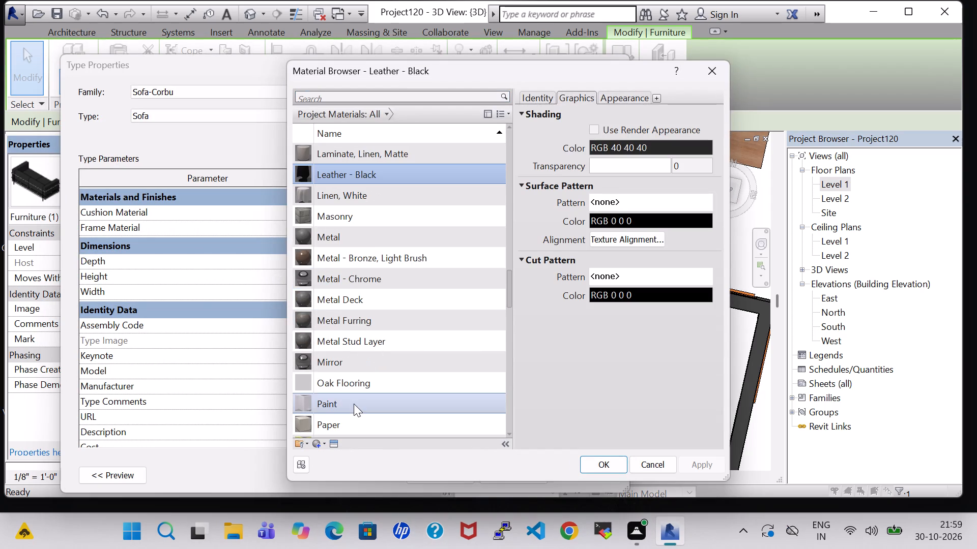
left_click(354, 377)
left_click(599, 460)
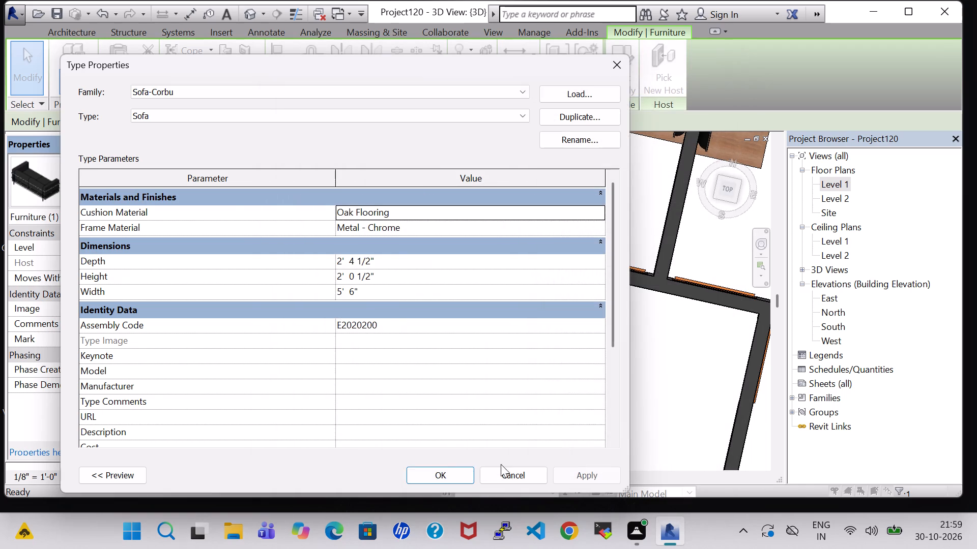
left_click(461, 467)
left_click(553, 375)
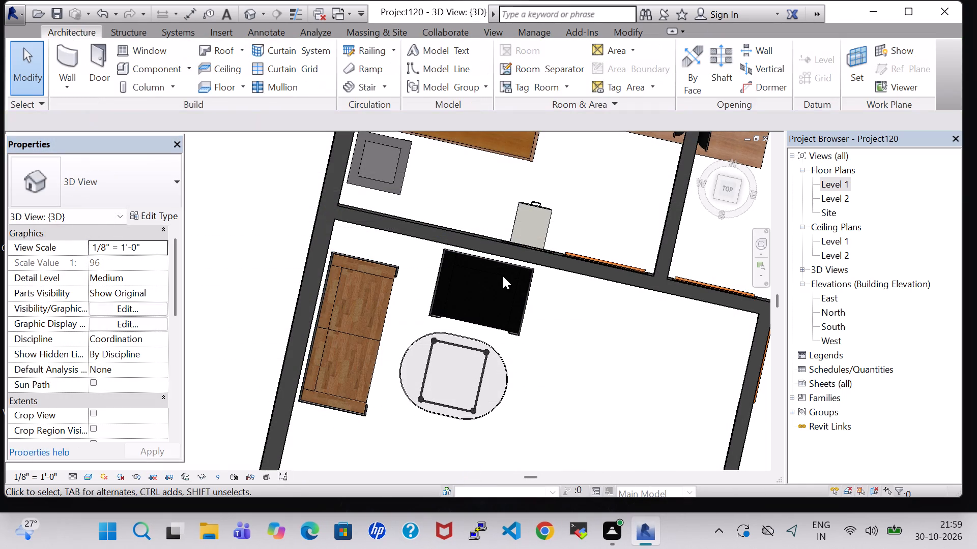
Open the type properties of the Chair-Corbu armchair north of the oval table.
left_click(498, 269)
left_click(145, 213)
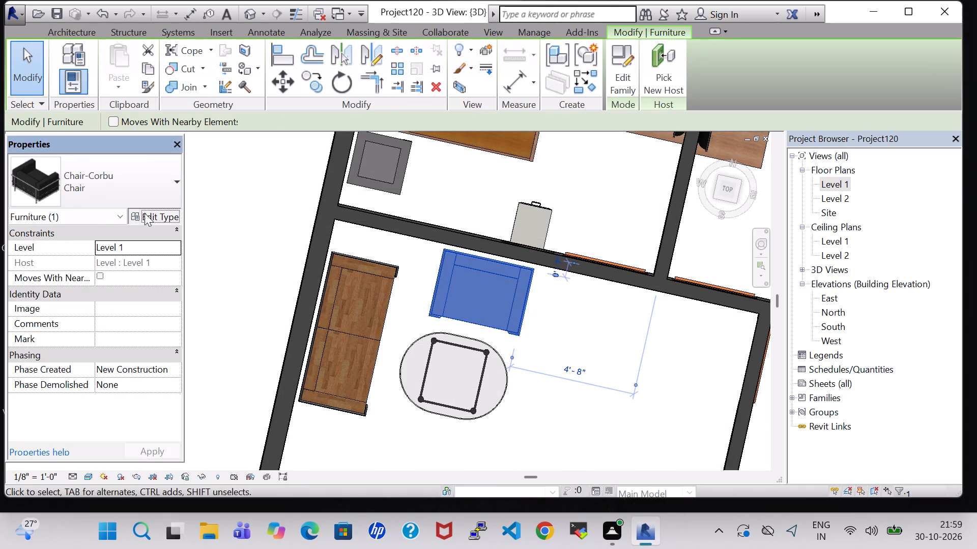
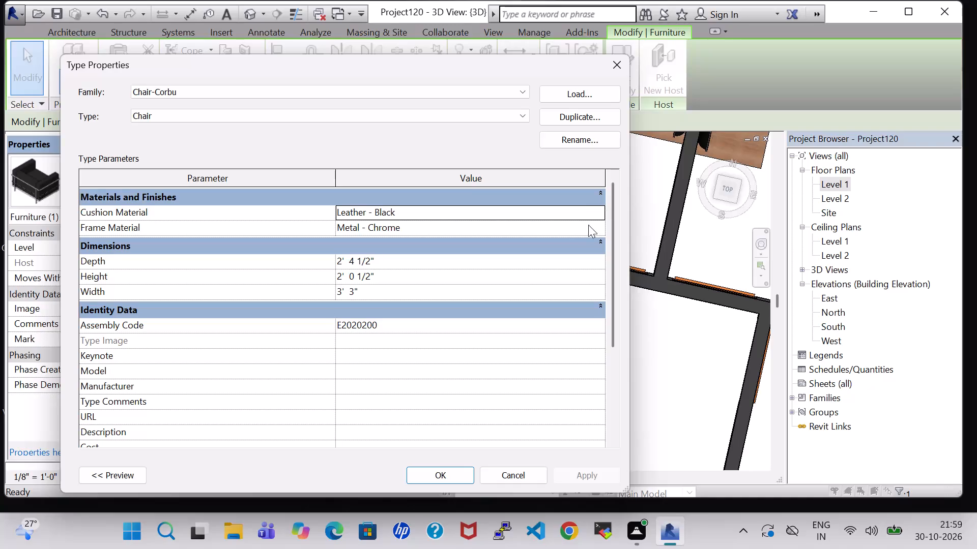
Change the Chair-Corbu type's cushion material to Oak Flooring.
left_click(602, 208)
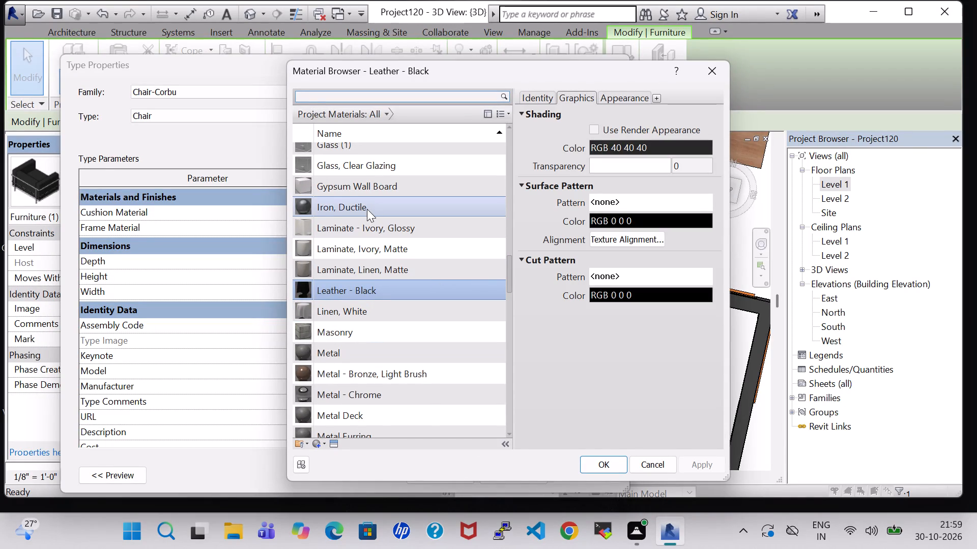
scroll(367, 209, "down", 1)
scroll(354, 318, "down", 2)
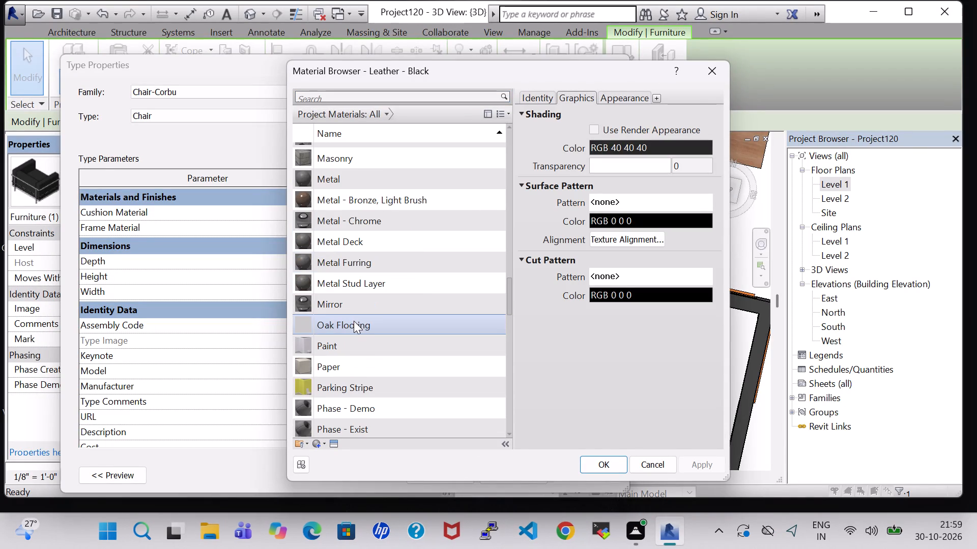
left_click(354, 322)
left_click(588, 463)
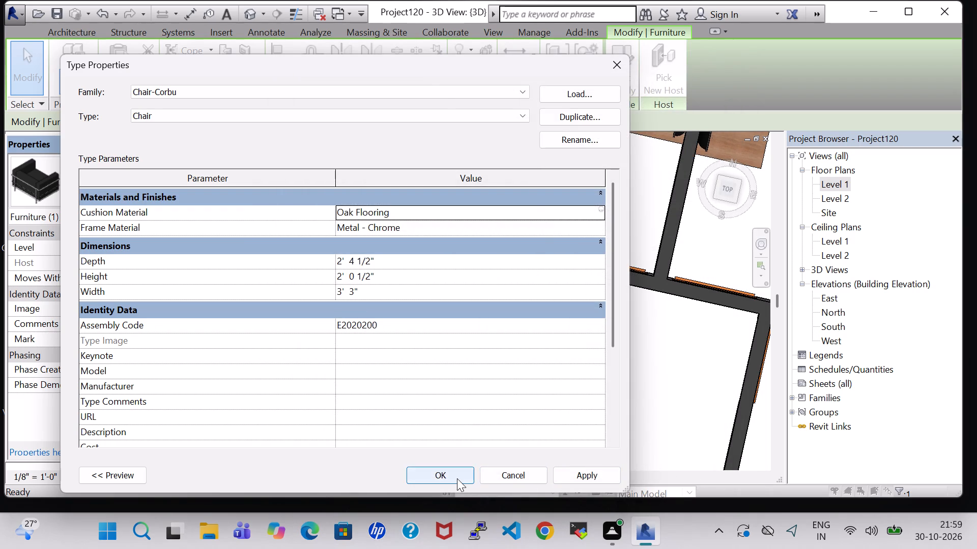
left_click(457, 478)
left_click(570, 418)
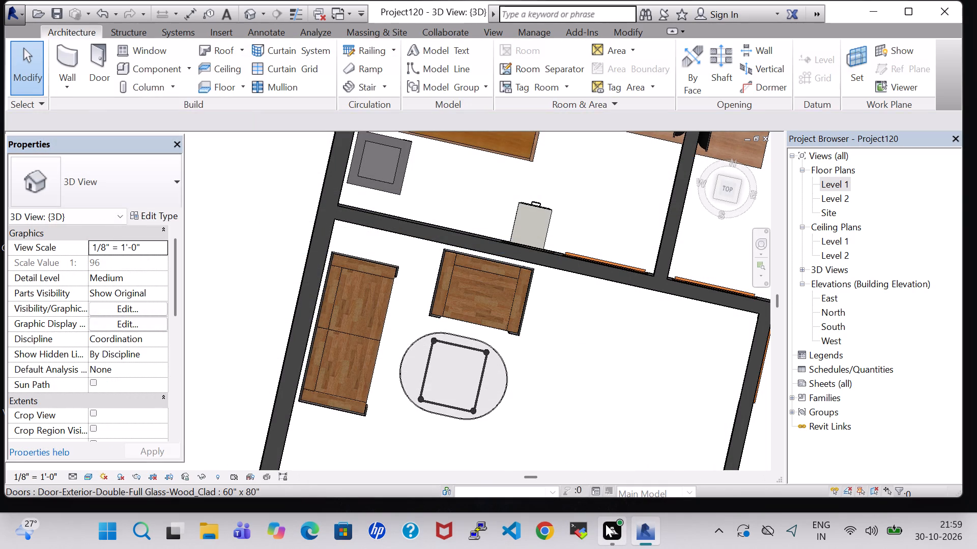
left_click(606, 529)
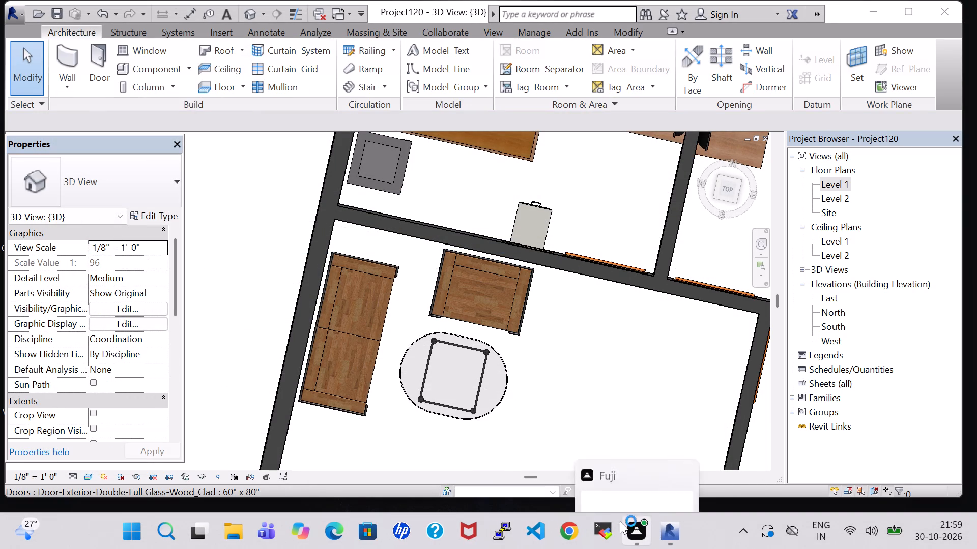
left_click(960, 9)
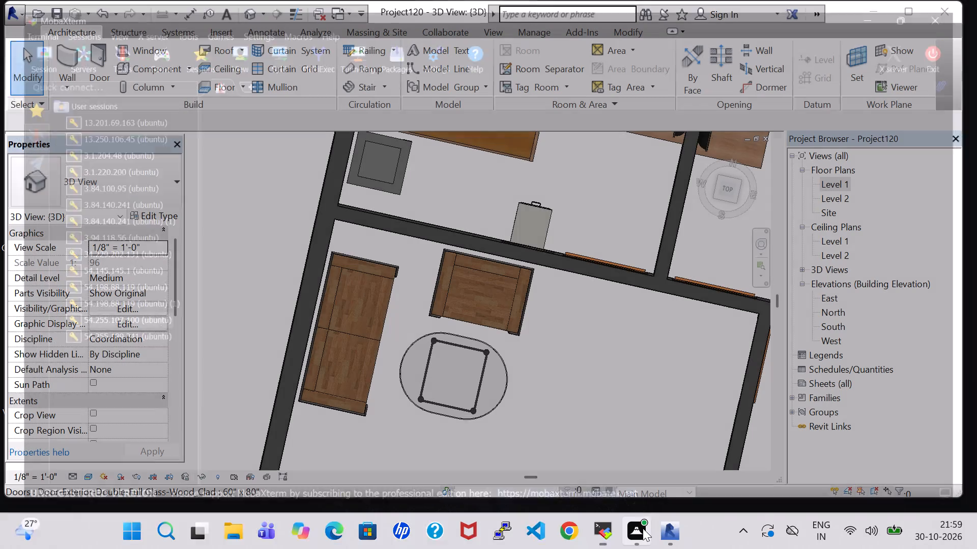
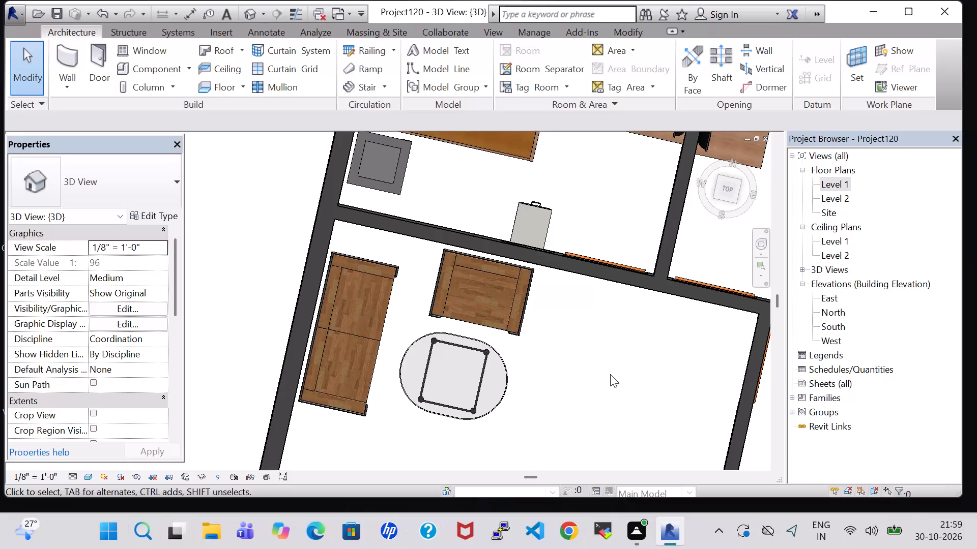
Examine the living room furniture and adjoining bedrooms in the 3D view.
middle_click_drag(612, 374, 620, 368, "shift")
middle_click_drag(628, 355, 629, 345, "shift")
scroll(590, 346, "down", 3)
middle_click_drag(590, 346, 591, 336)
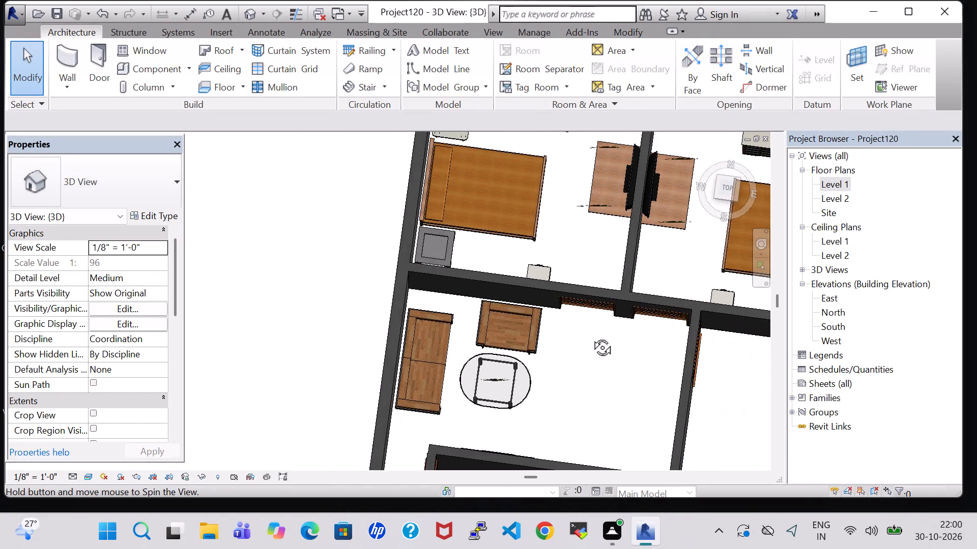
middle_click_drag(591, 336, 583, 371)
middle_click(583, 371, "shift")
middle_click_drag(582, 367, 587, 310)
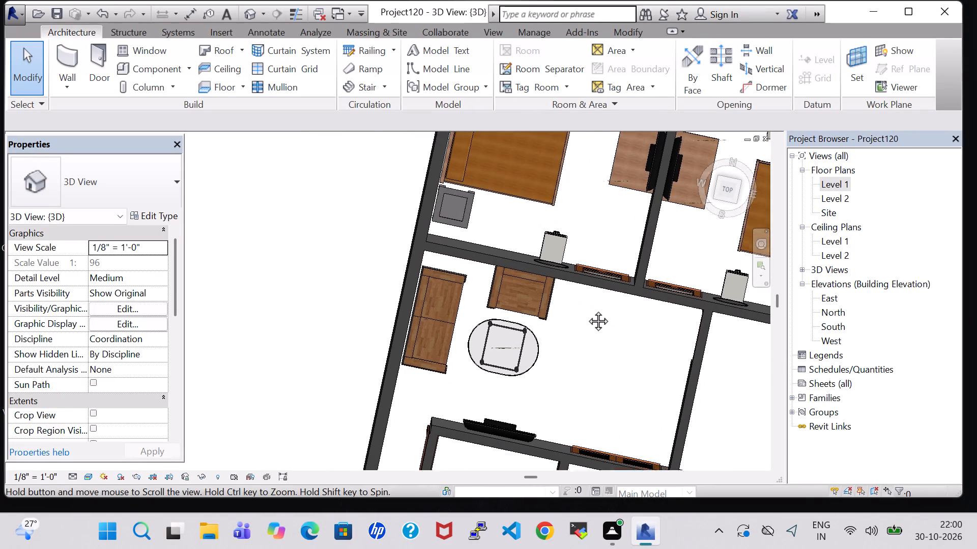
middle_click_drag(587, 310, 588, 306)
On the Level 1 floor plan, place a tagged room in the living area and name it LIVING/DINING.
double_click(833, 184)
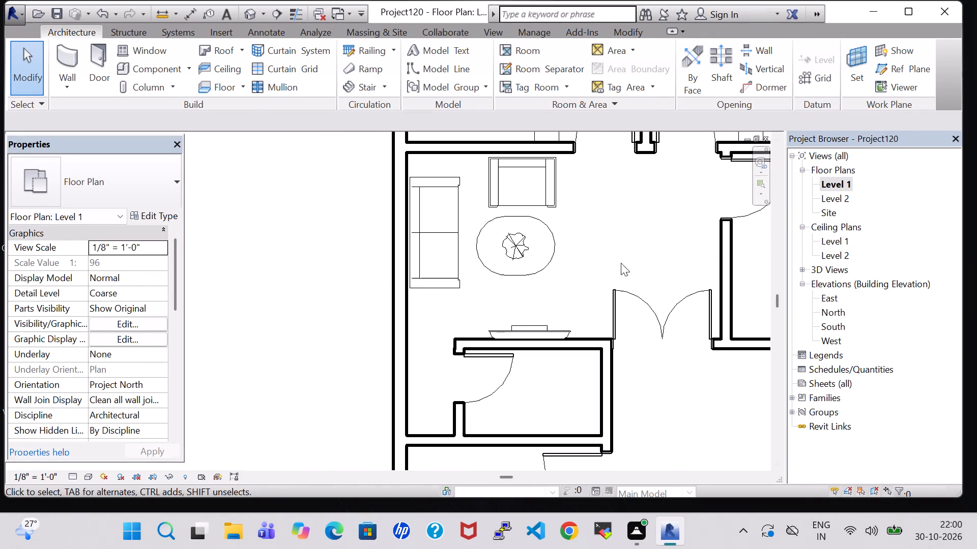
scroll(584, 278, "down", 3)
middle_click_drag(584, 280, 577, 310)
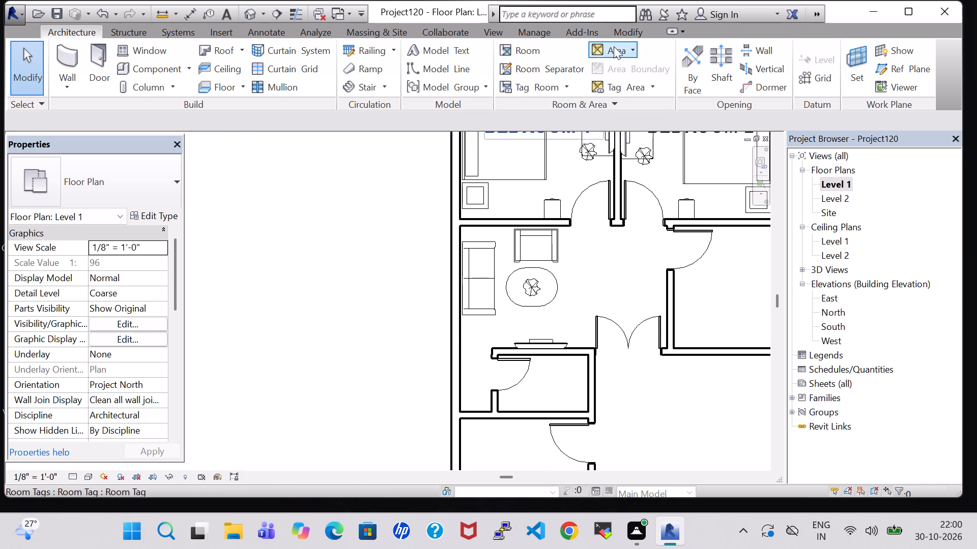
left_click(523, 48)
left_click(566, 296)
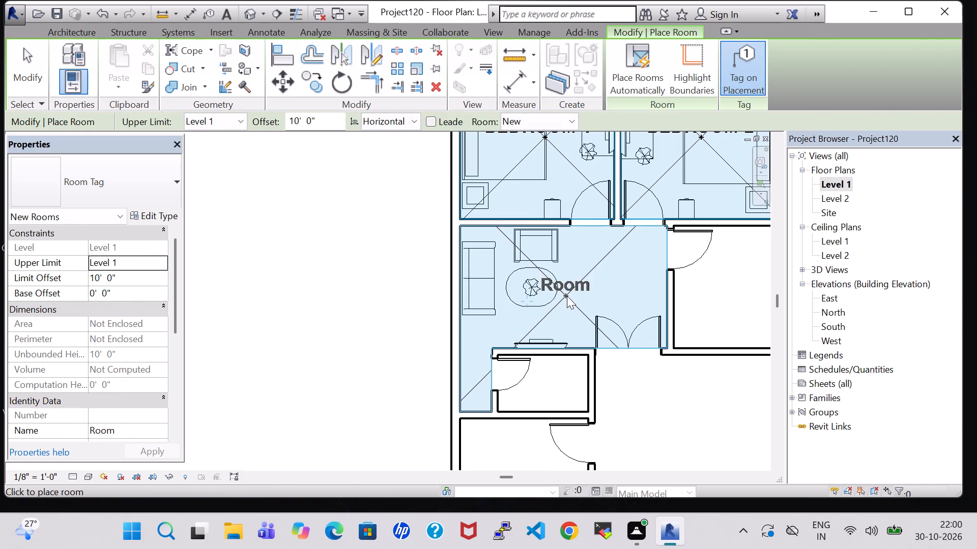
key("Escape")
double_click(565, 292)
key("BackSpace")
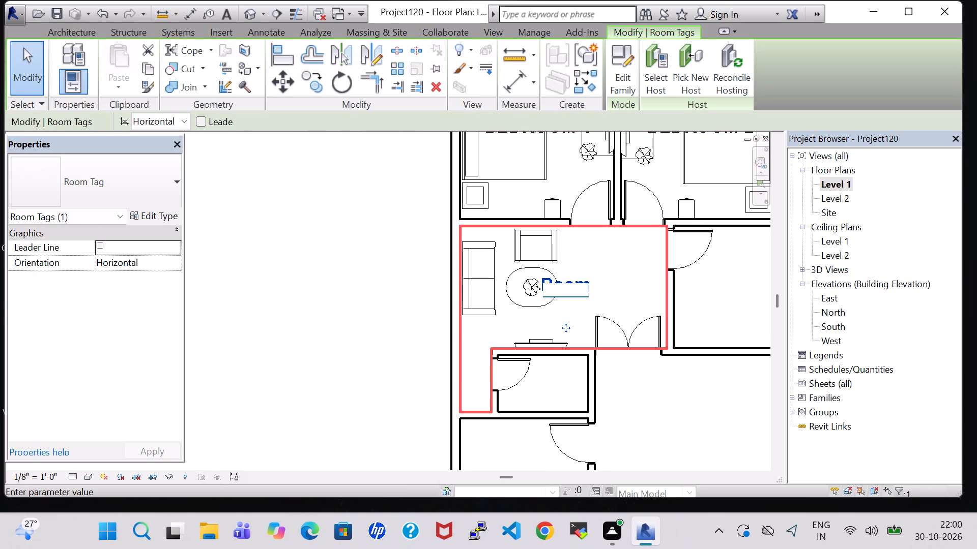
type("LIVING")
key("slash")
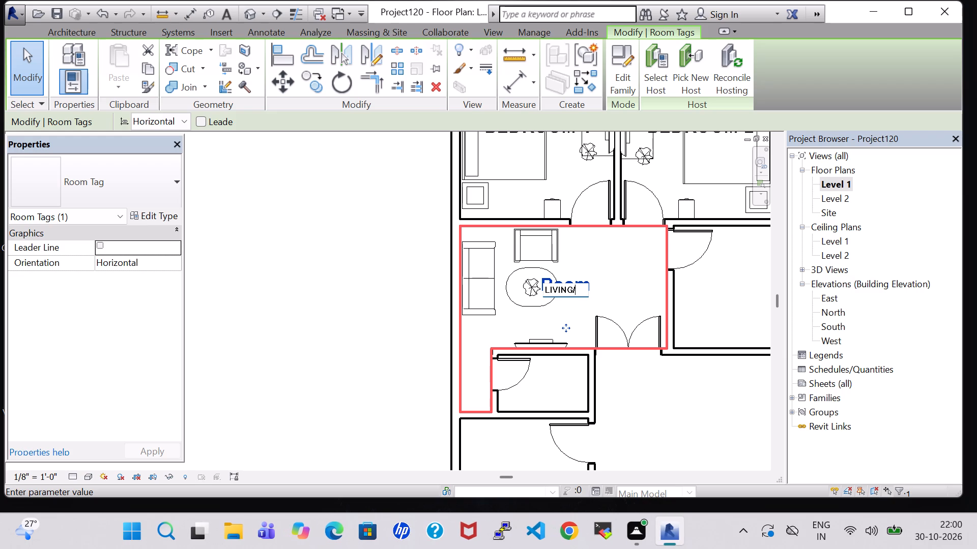
type("DINING")
key("Return")
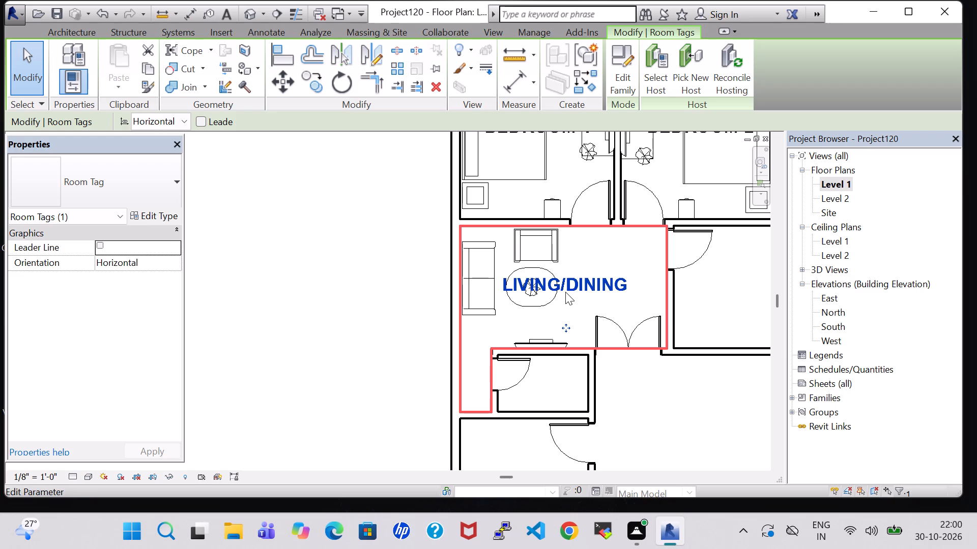
Nudge the LIVING/DINING room tag slightly to the left, toward the sofa.
key("Left")
key("Left")
key("Left")
key("Left")
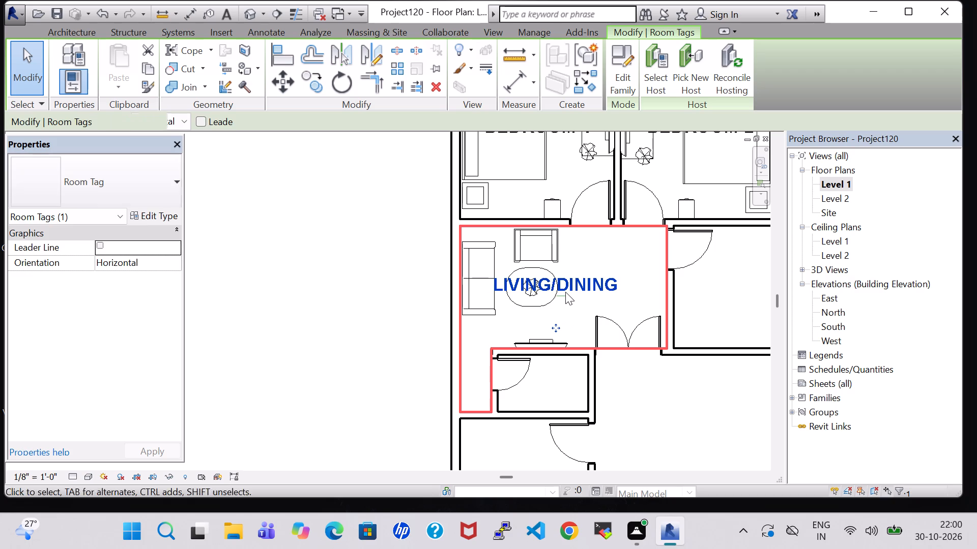
key("Left")
key("Left")
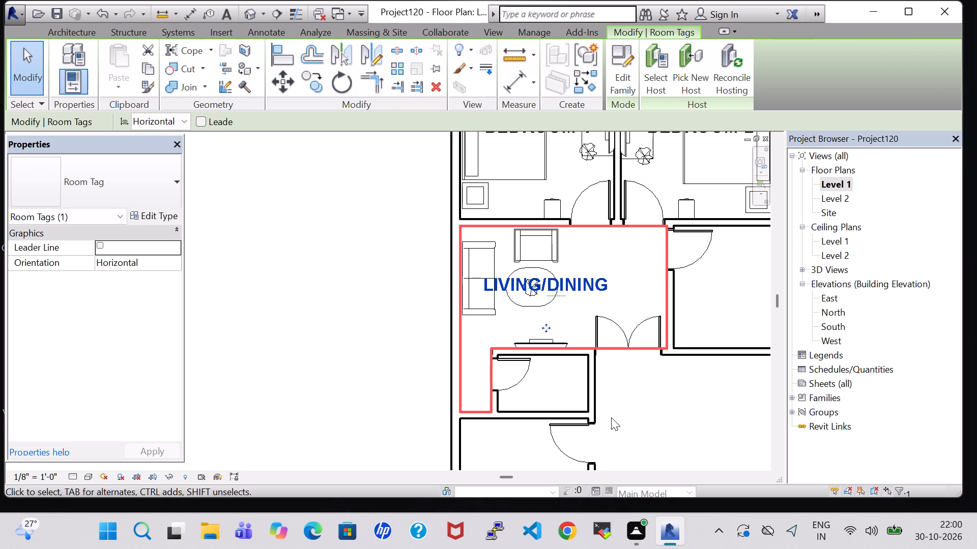
left_click(611, 417)
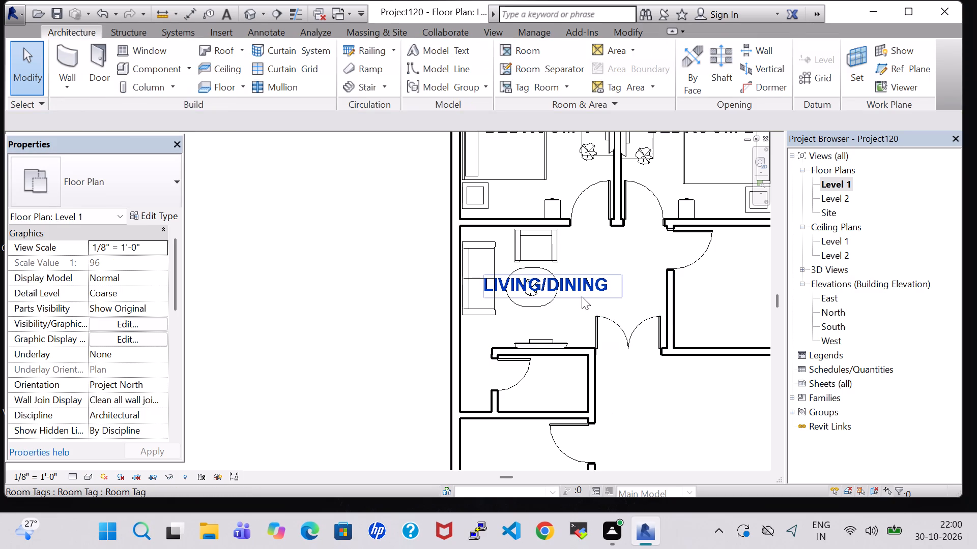
Load the Table-Dining Round w Chairs family from the Furniture library's Tables folder, without placing an instance.
left_click(157, 66)
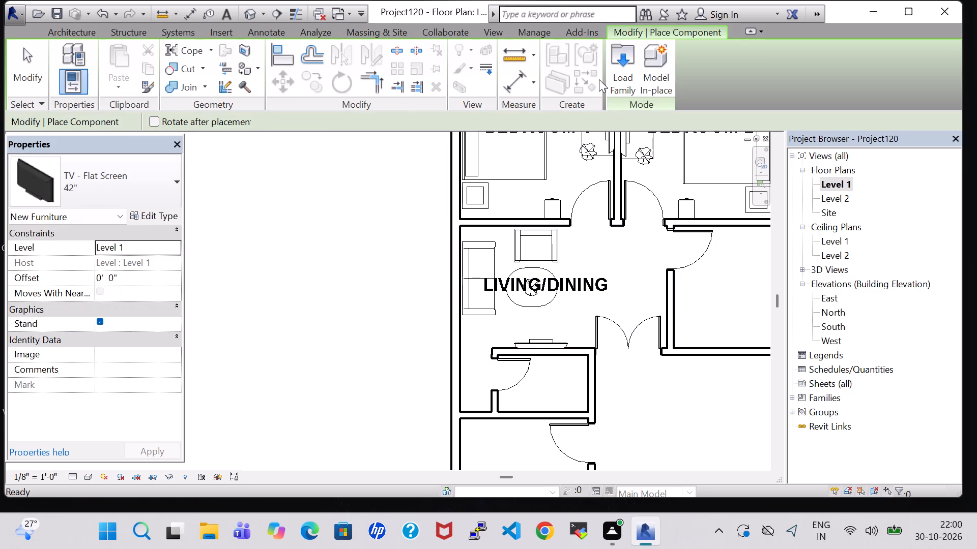
left_click(619, 72)
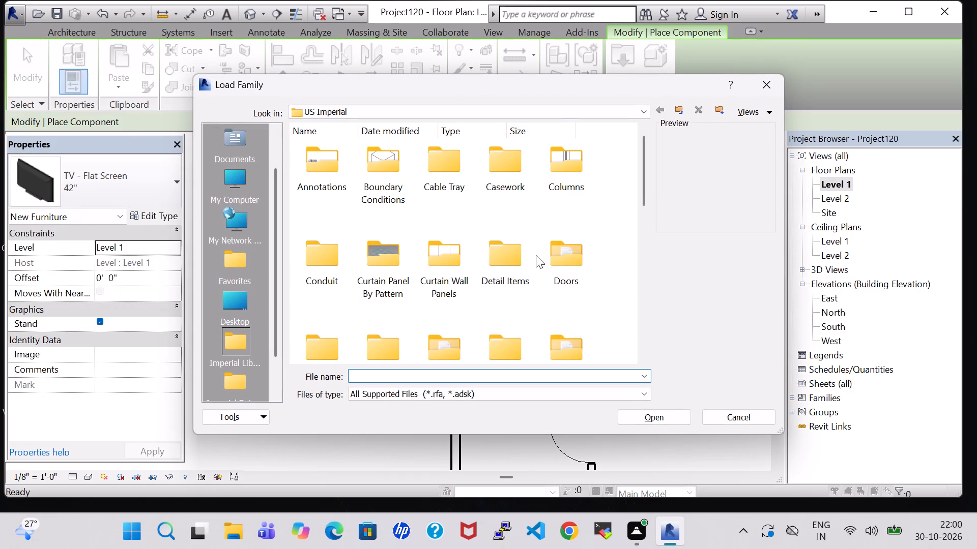
double_click(568, 338)
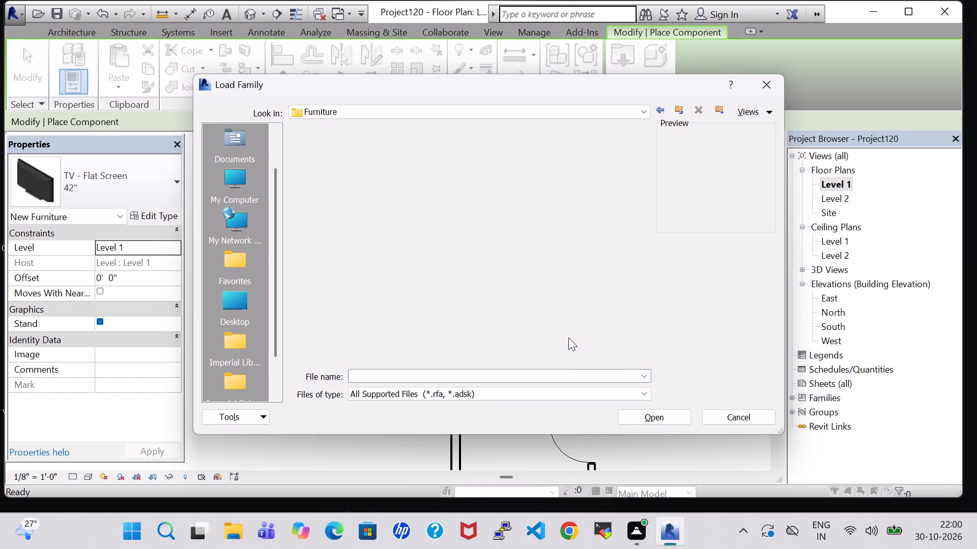
double_click(512, 178)
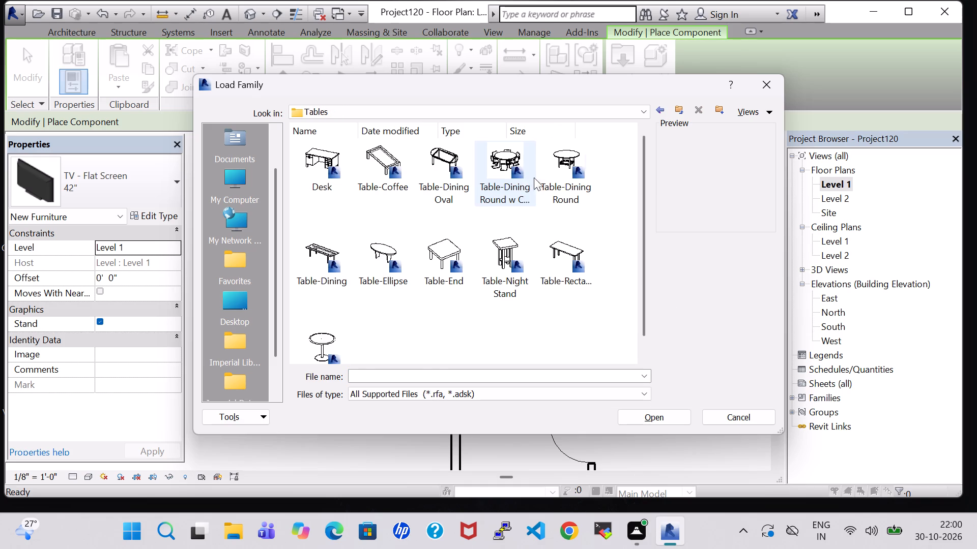
left_click(498, 172)
left_click(643, 416)
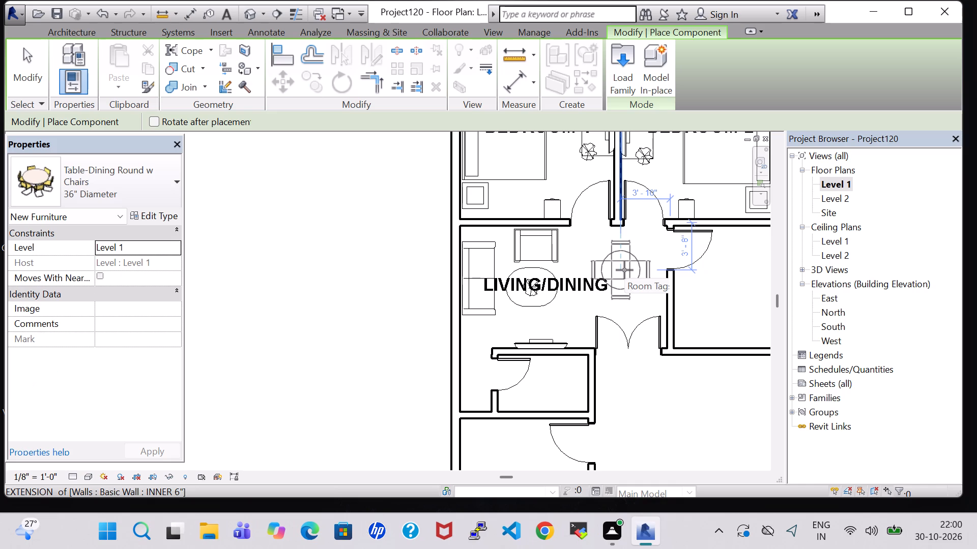
key("Escape")
key("Escape")
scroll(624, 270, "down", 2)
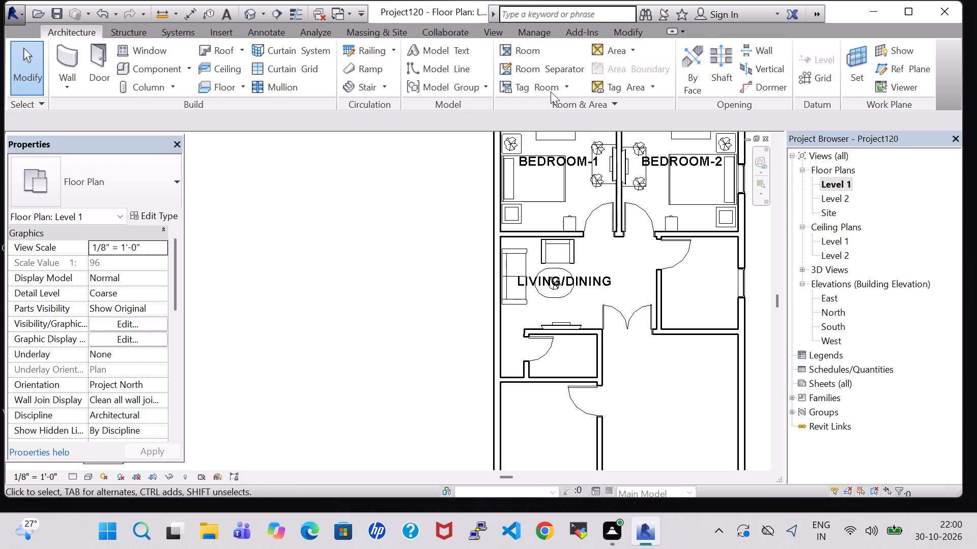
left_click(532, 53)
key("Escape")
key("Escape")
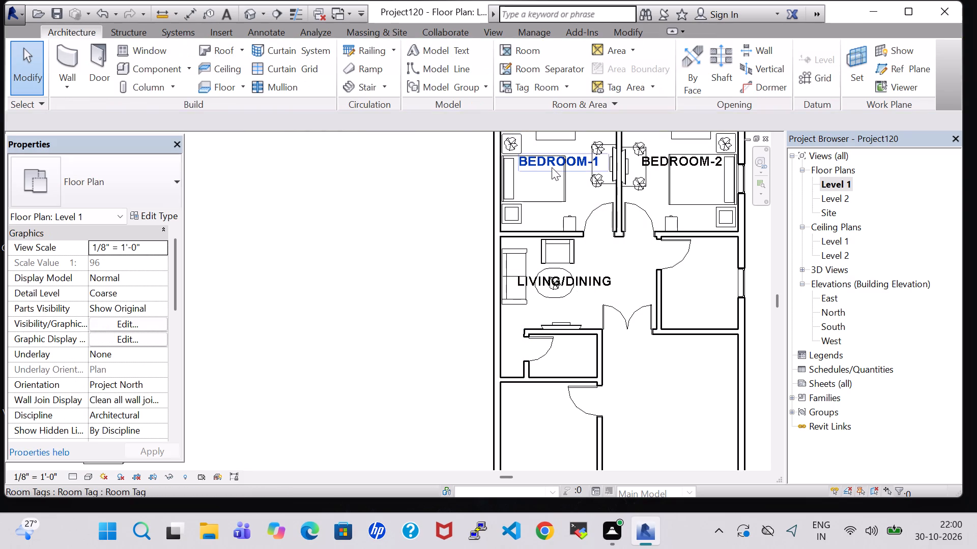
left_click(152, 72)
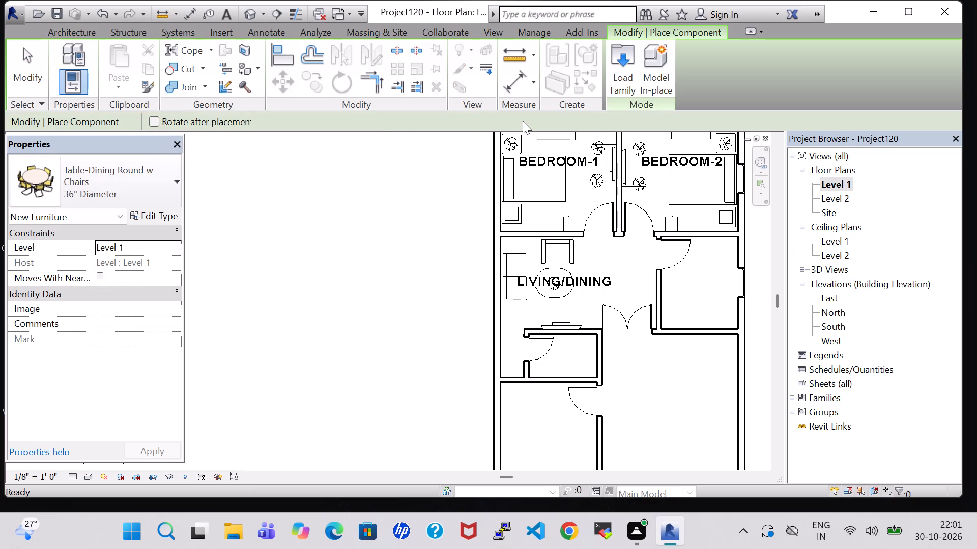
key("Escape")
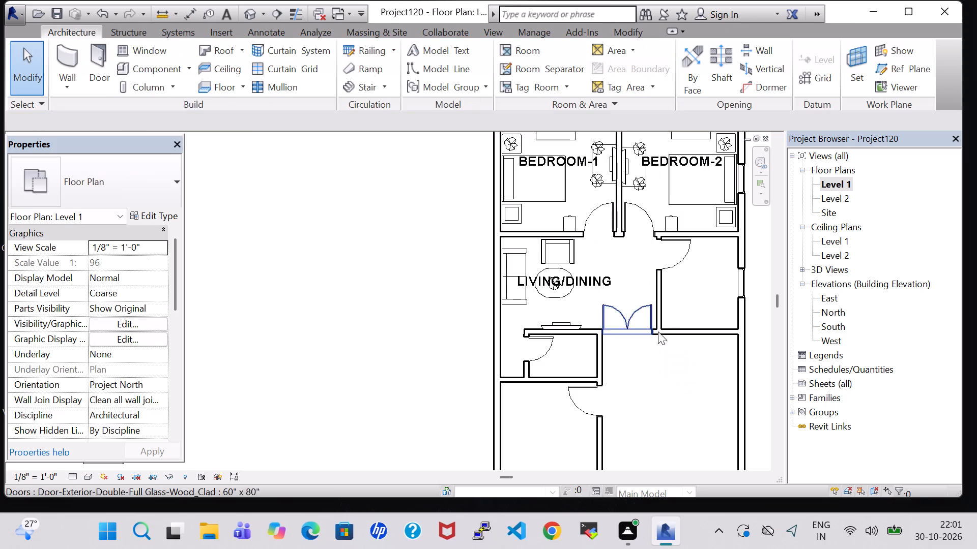
Place a toilet similar to A.BATH's Toilet-Domestic-3D in the small bathroom below LIVING/DINING, against the wall opposite its door.
middle_click_drag(631, 258, 584, 352)
scroll(584, 353, "down", 1)
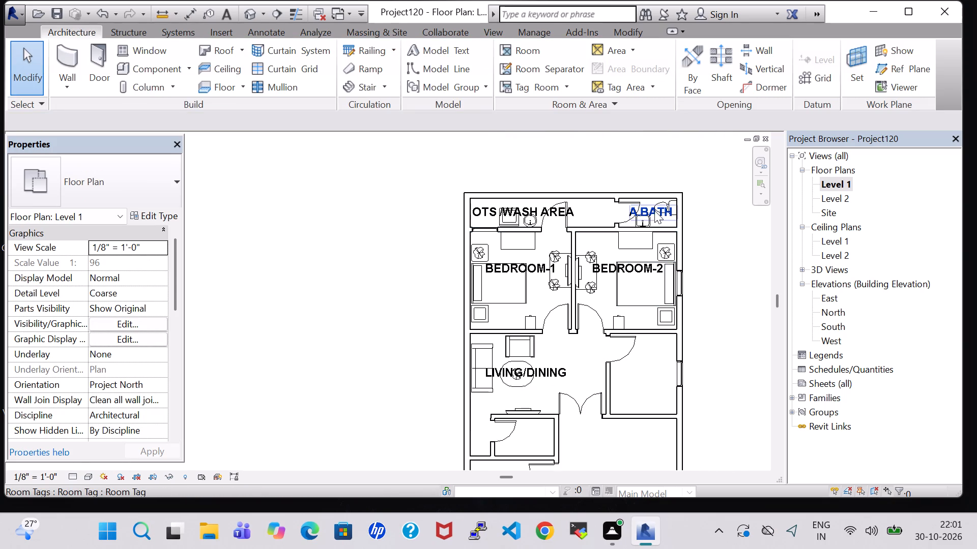
scroll(669, 203, "up", 7)
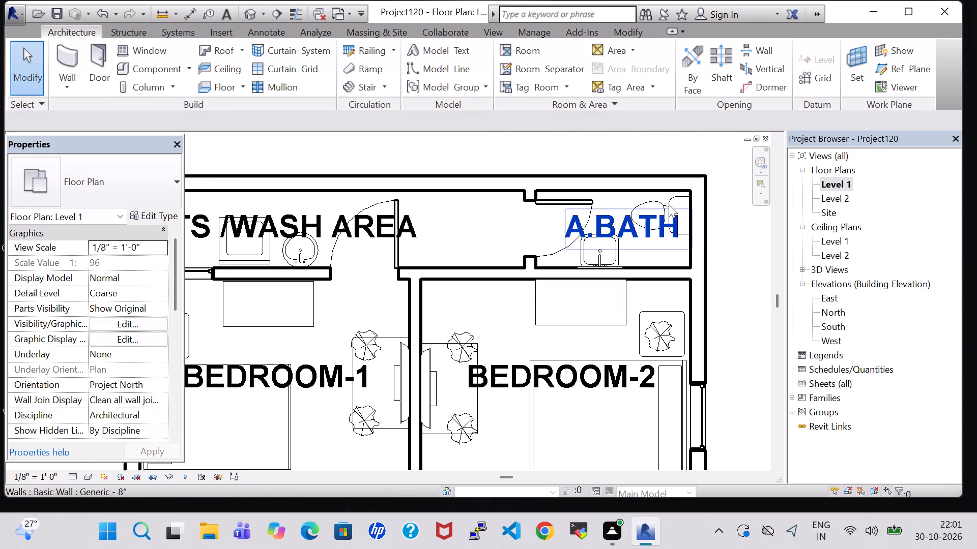
left_click(673, 198)
right_click(673, 198)
left_click(740, 272)
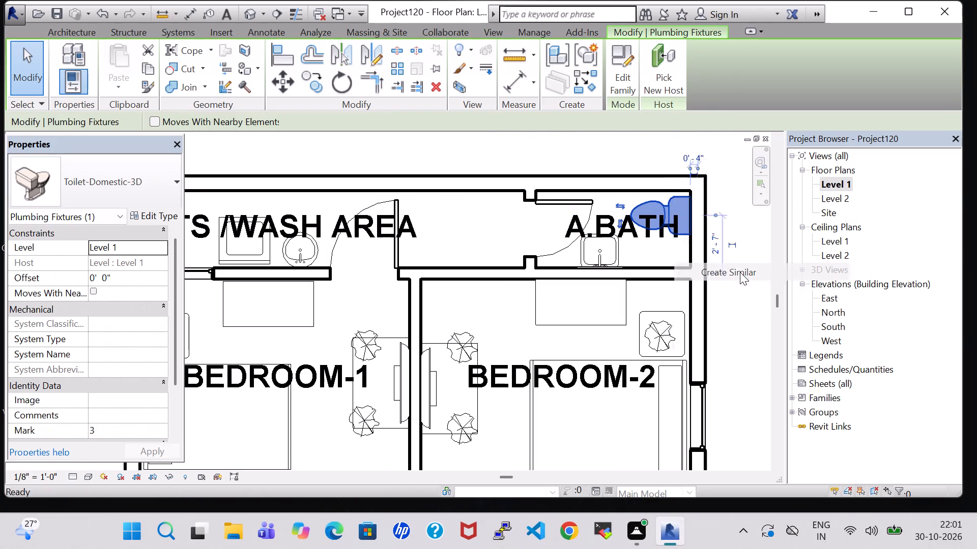
scroll(598, 334, "down", 5)
middle_click_drag(585, 352, 658, 243)
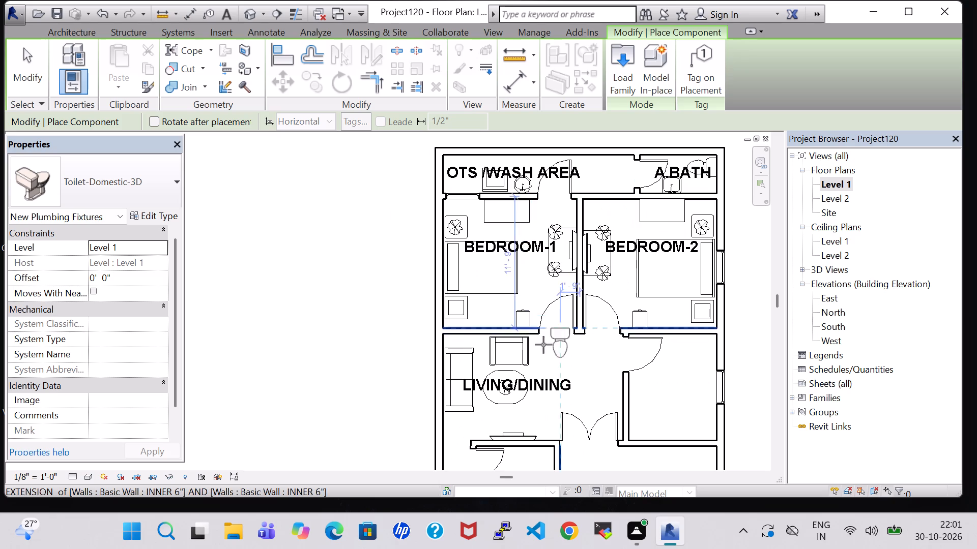
scroll(493, 389, "up", 1)
middle_click_drag(540, 363, 538, 252)
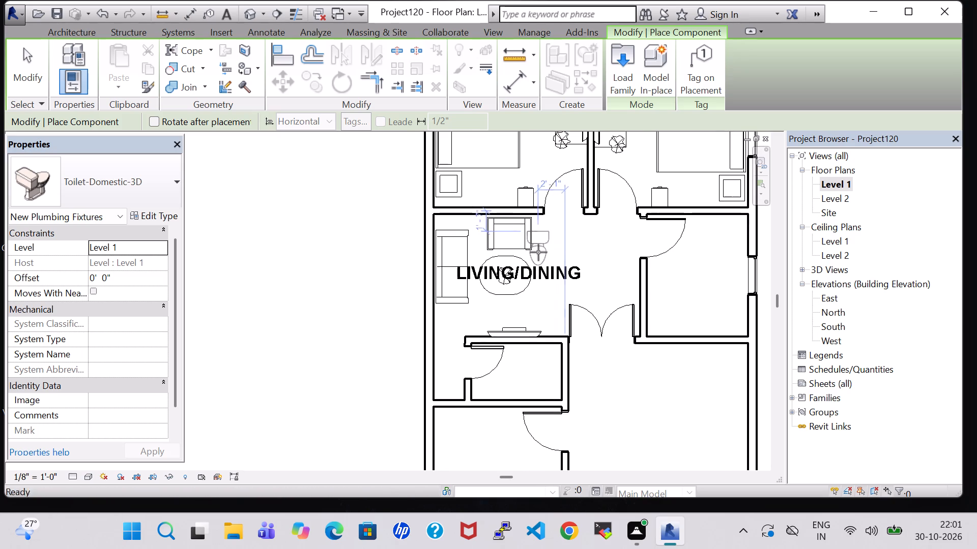
key("space")
key("space")
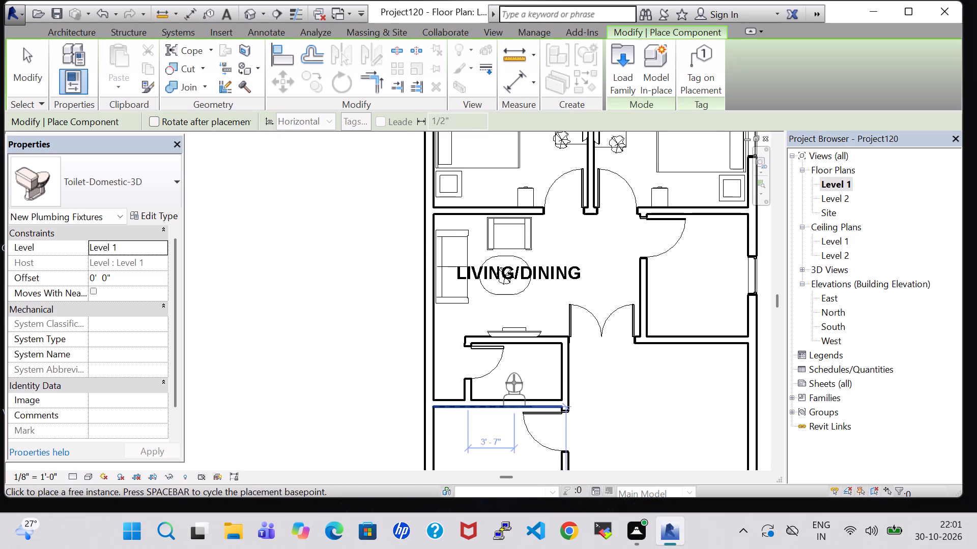
key("space")
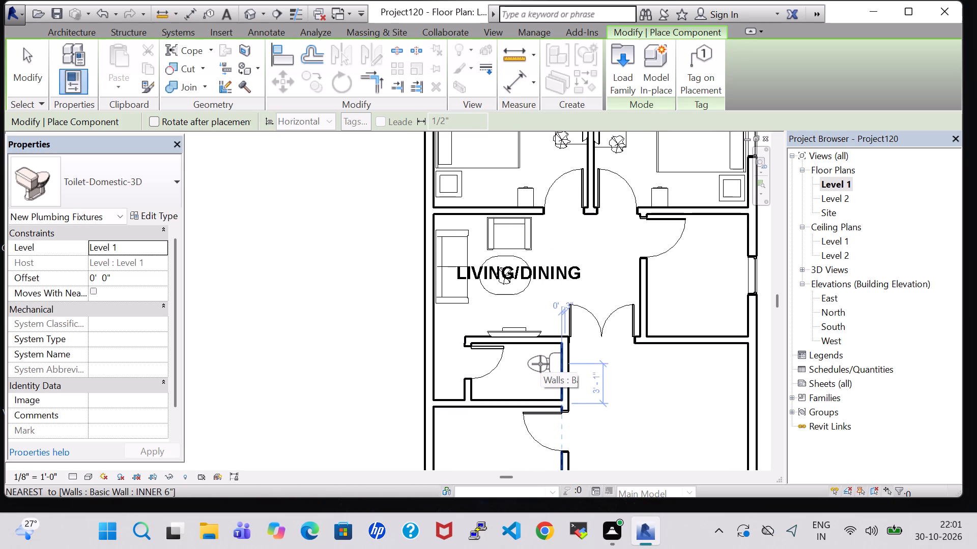
left_click(540, 362)
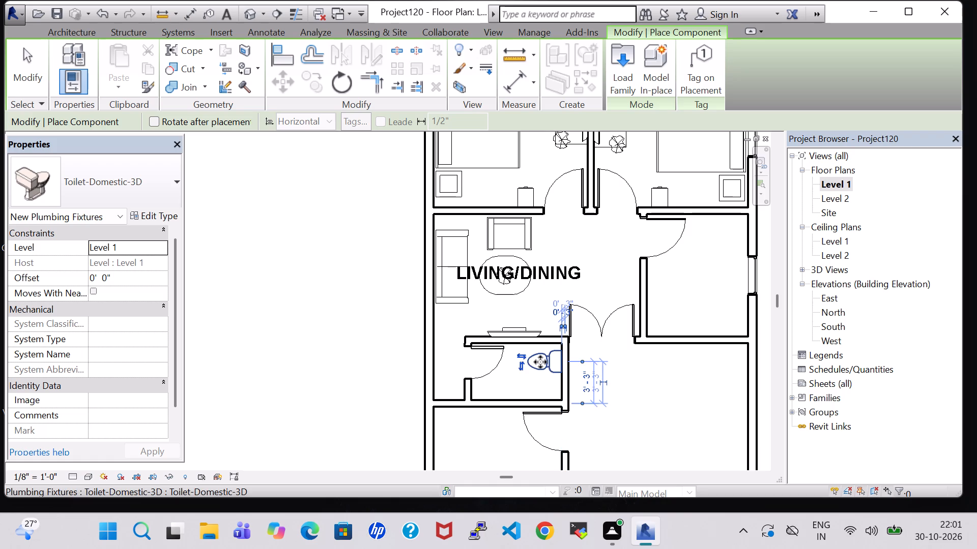
key("Escape")
key("Escape")
Place a sink similar to A.BATH's Sink Vanity-Square 20" x 18" against the lower wall of the small bathroom below LIVING/DINING.
scroll(578, 277, "down", 4)
middle_click_drag(578, 277, 563, 401)
left_click(634, 268)
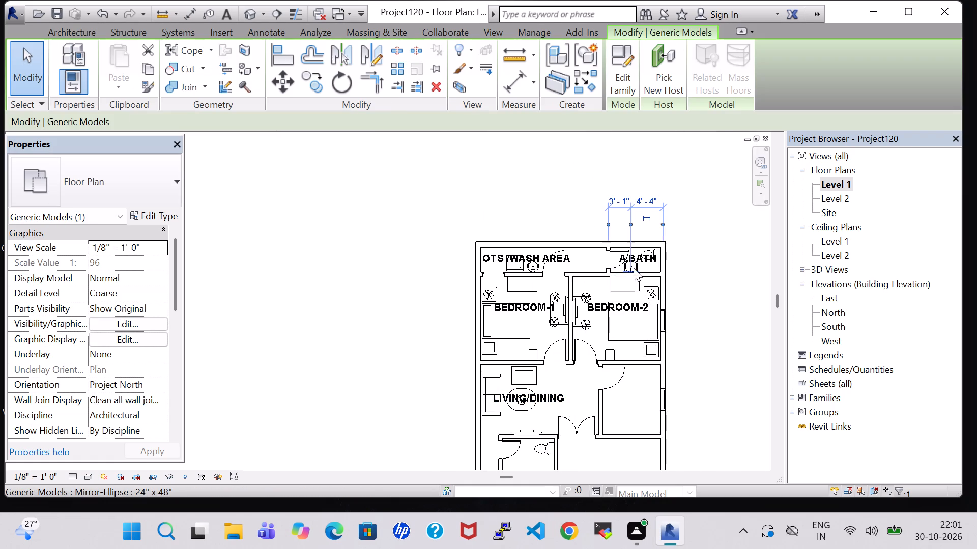
scroll(634, 268, "up", 8)
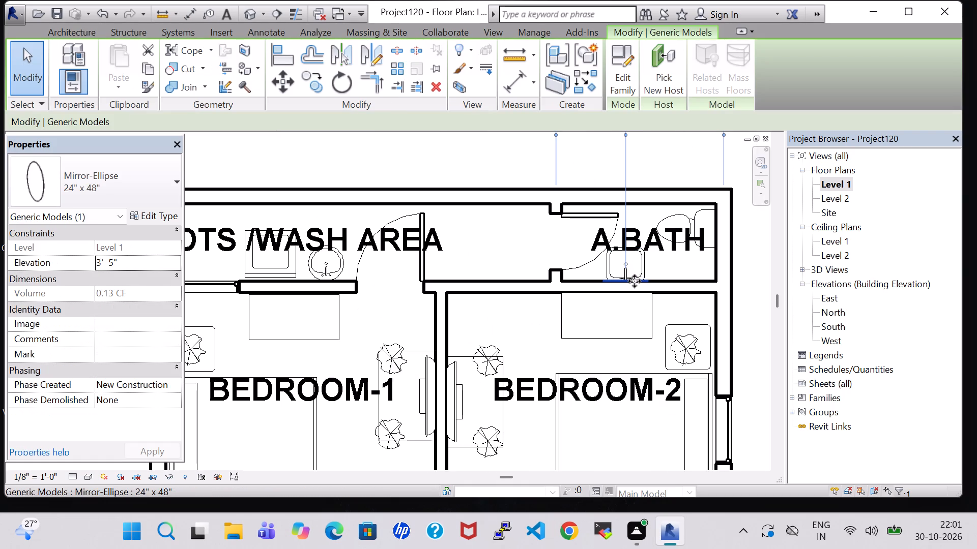
left_click(658, 267)
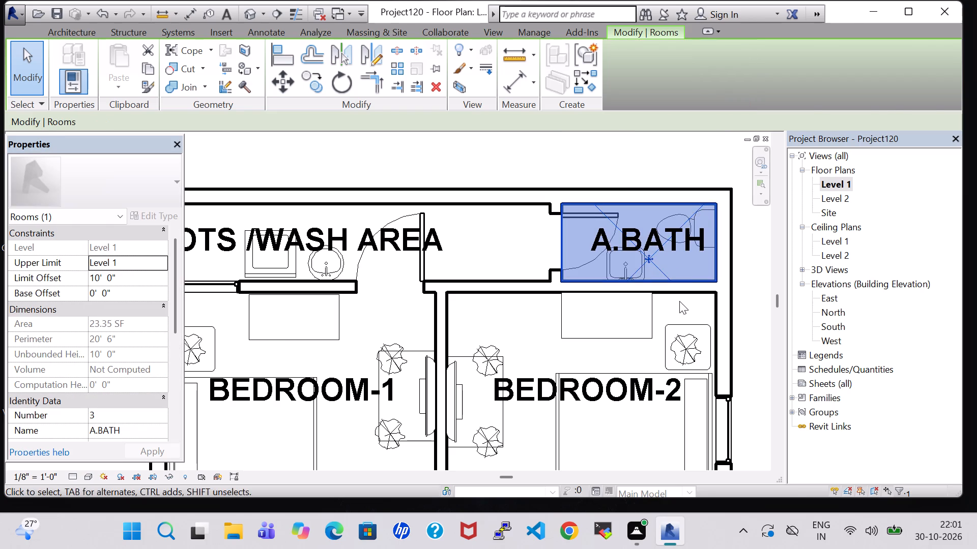
left_click(677, 308)
left_click(642, 270)
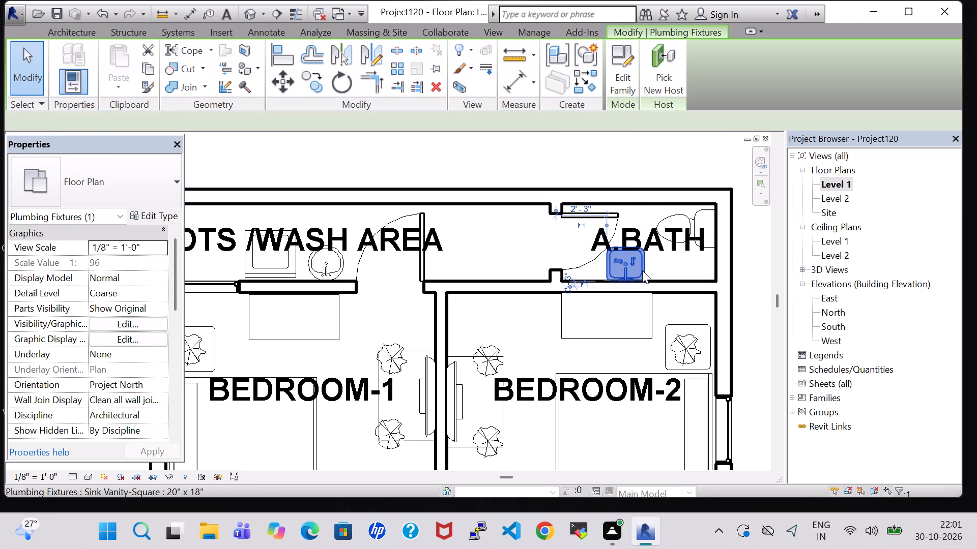
right_click(642, 270)
left_click(702, 273)
scroll(537, 353, "down", 5)
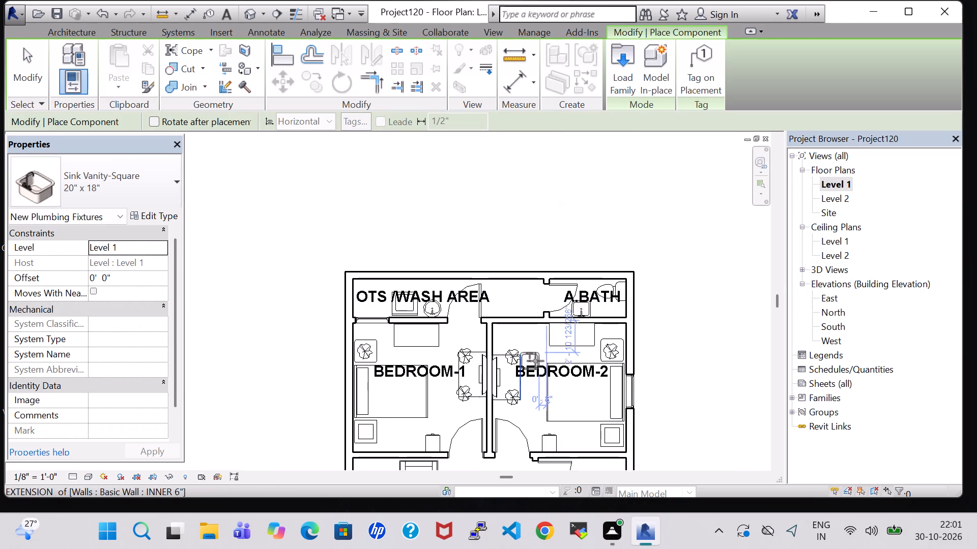
middle_click_drag(535, 361, 569, 160)
scroll(454, 400, "up", 3)
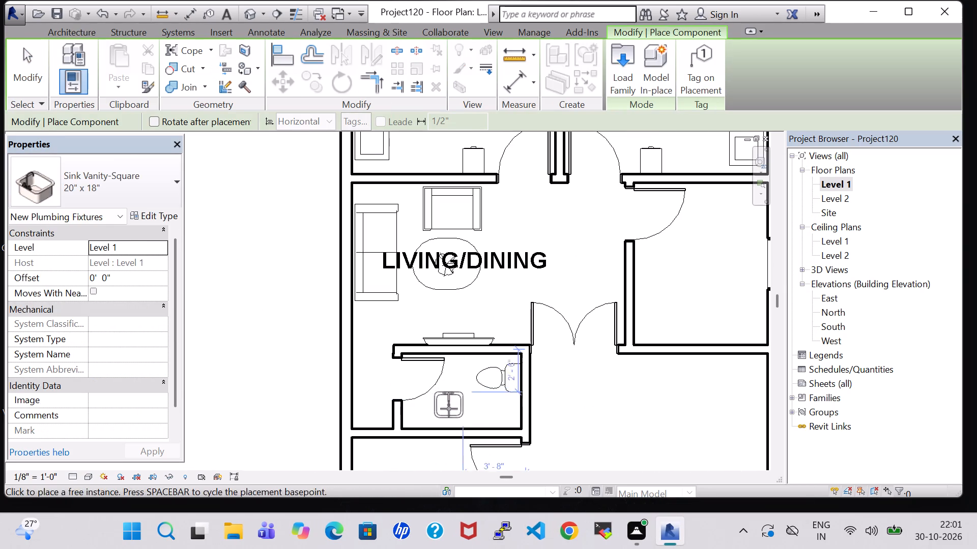
key("space")
key("space")
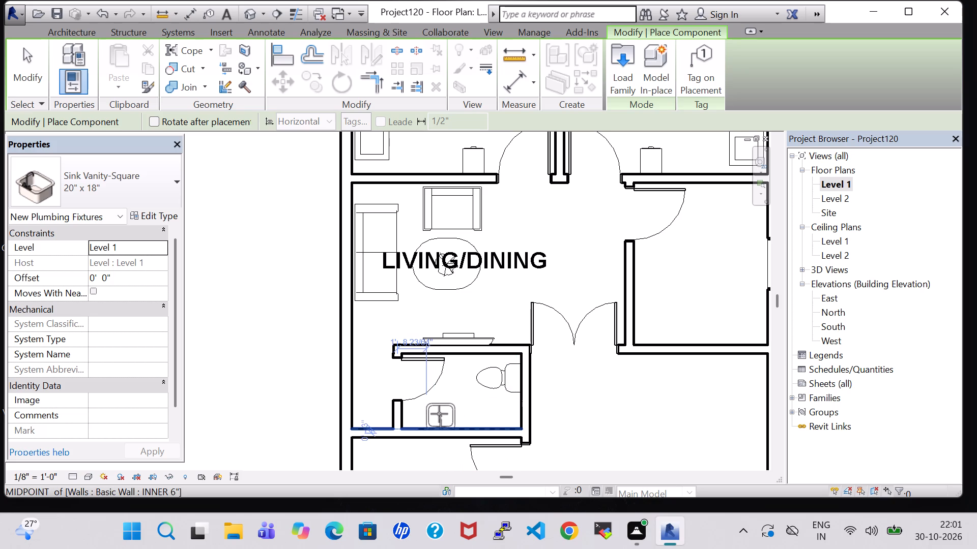
left_click(439, 414)
key("Escape")
key("Escape")
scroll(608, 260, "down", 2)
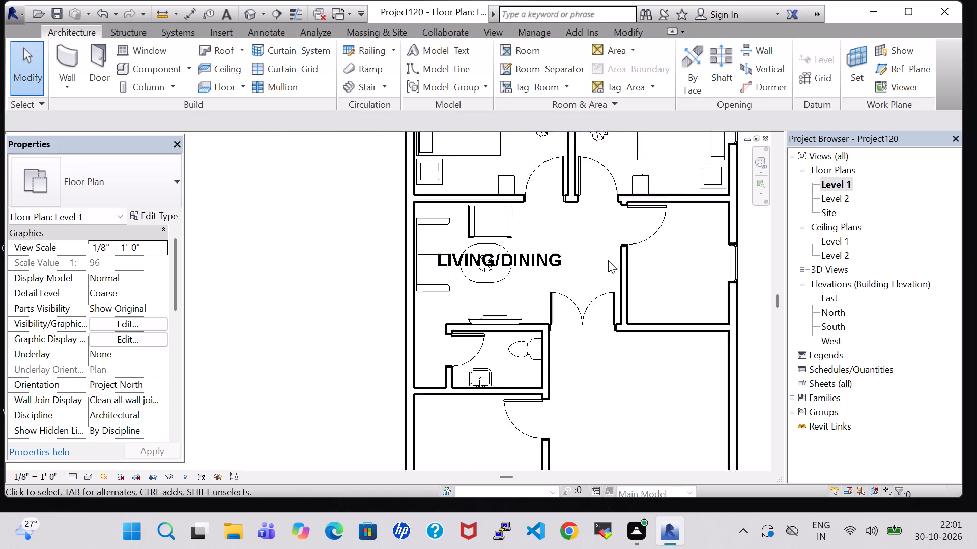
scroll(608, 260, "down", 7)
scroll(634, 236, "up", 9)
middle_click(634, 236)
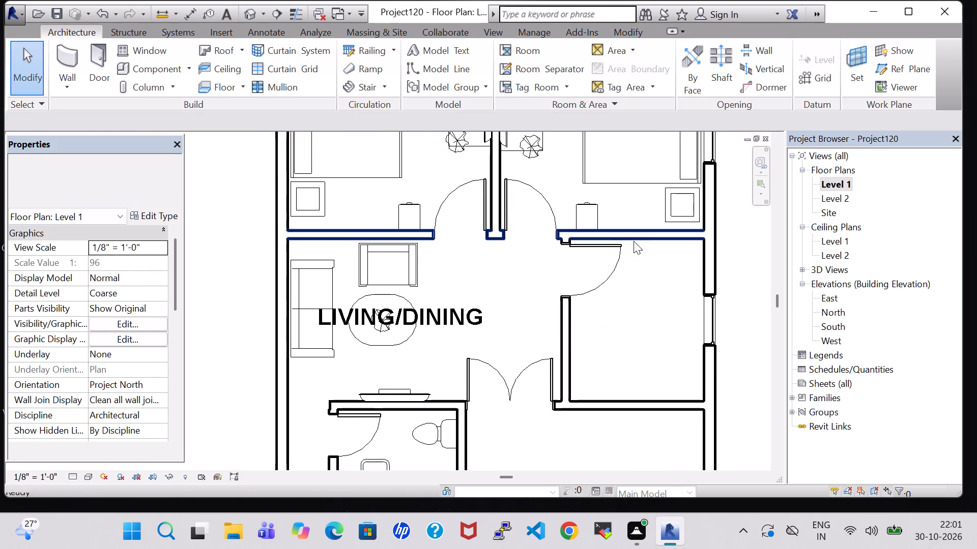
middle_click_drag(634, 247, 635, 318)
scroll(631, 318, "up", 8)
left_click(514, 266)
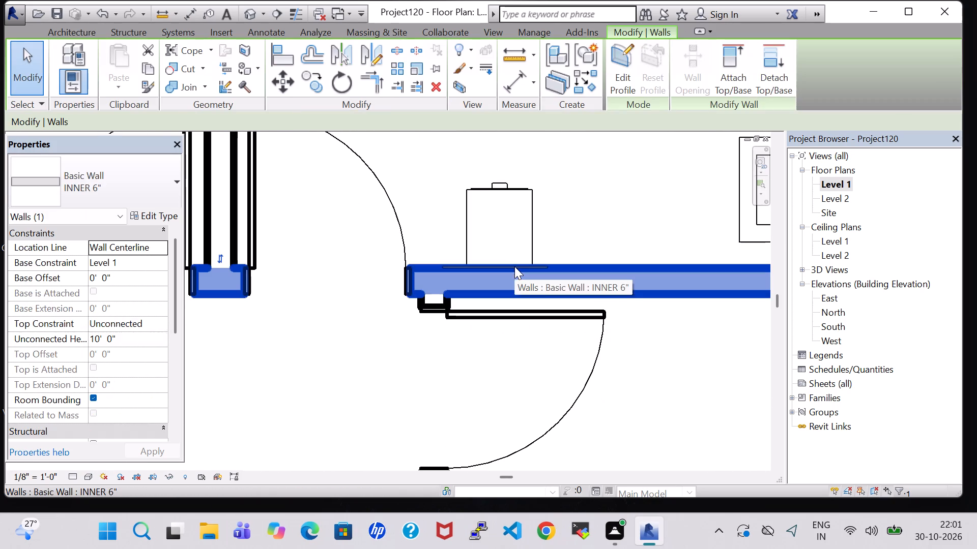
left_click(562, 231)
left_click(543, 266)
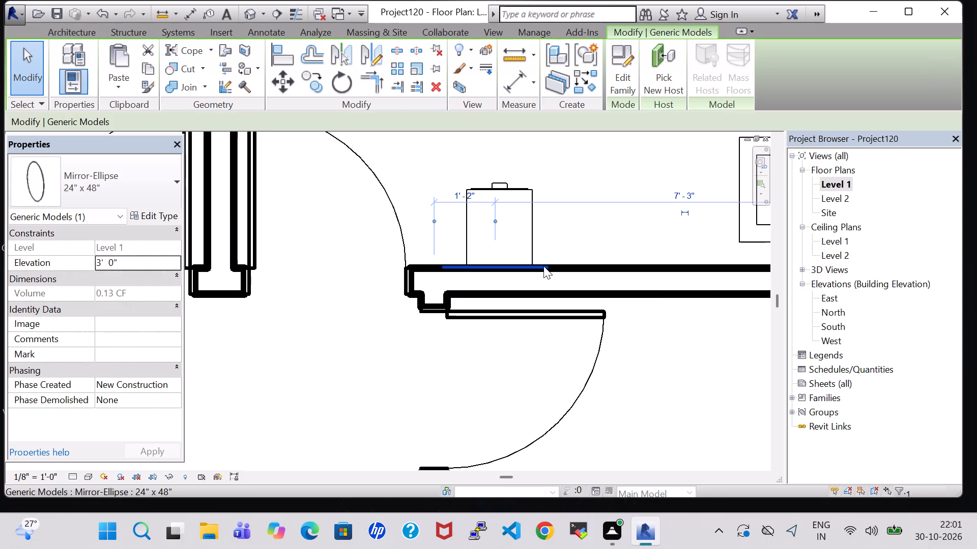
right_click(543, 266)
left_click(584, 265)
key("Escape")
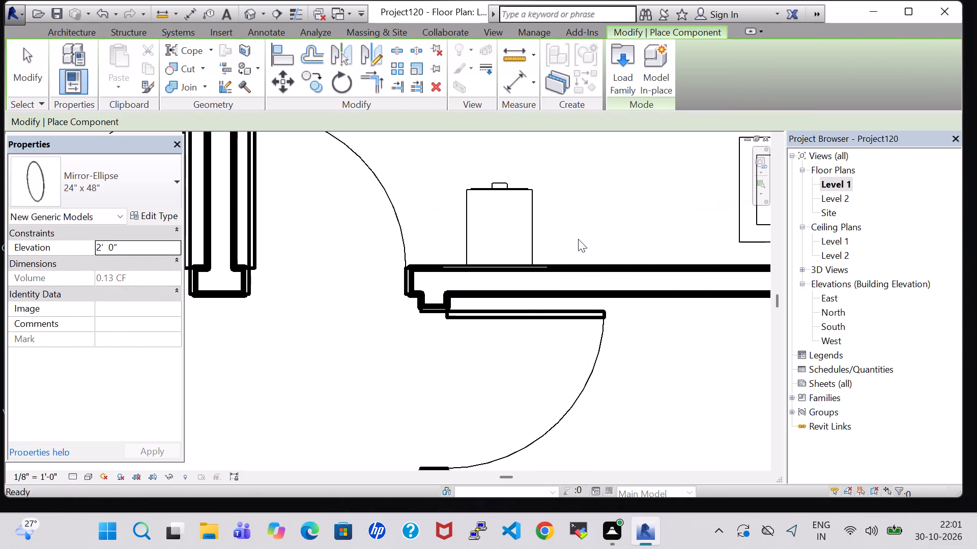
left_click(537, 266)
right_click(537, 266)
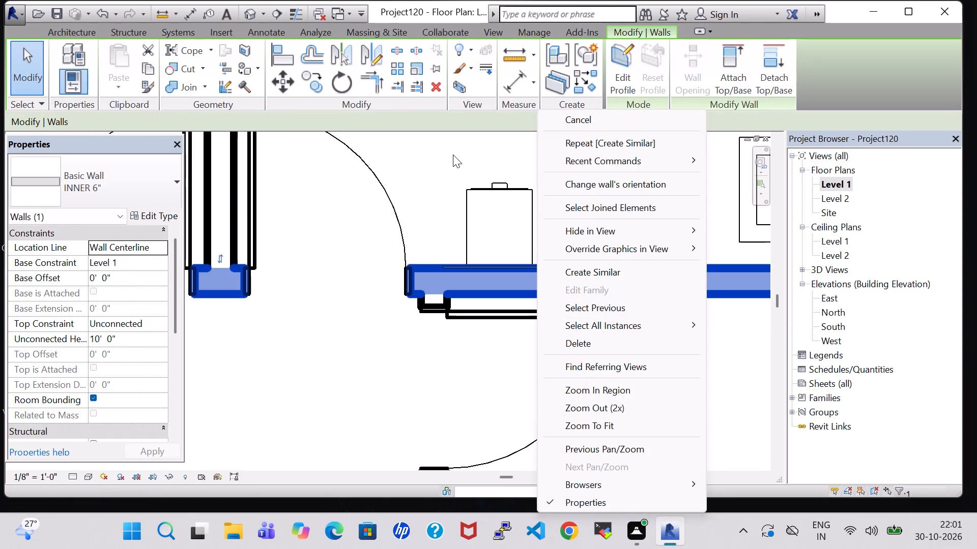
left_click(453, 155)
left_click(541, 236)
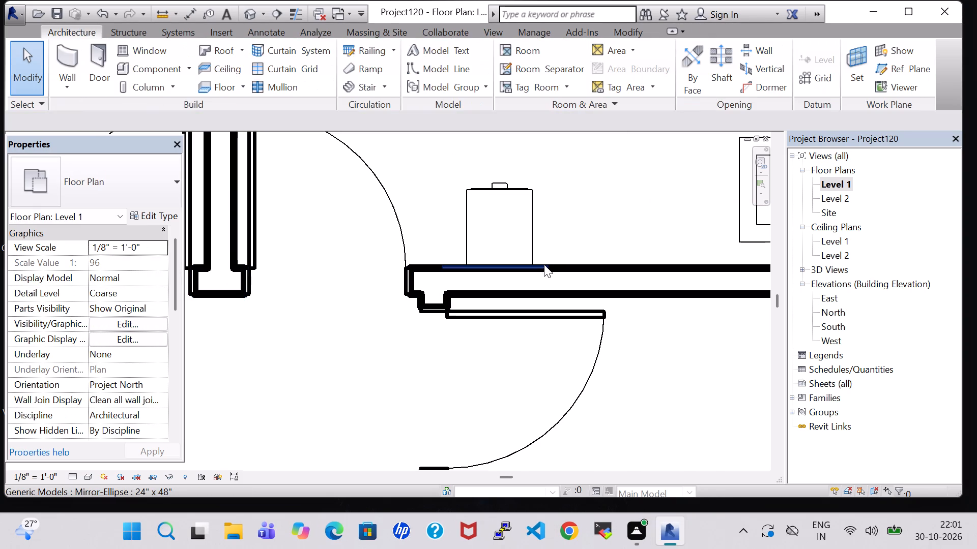
Place a mirror similar to BEDROOM-2's Mirror-Ellipse 24" x 48" on the wall behind the small bathroom's new sink.
left_click(544, 264)
right_click(544, 264)
left_click(599, 268)
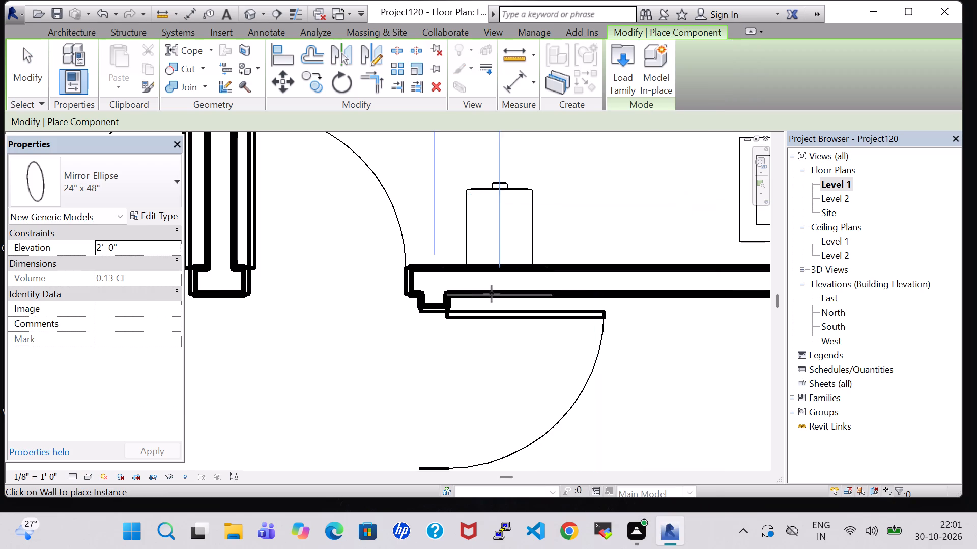
scroll(484, 302, "down", 5)
middle_click_drag(471, 390, 557, 137)
scroll(489, 321, "down", 2)
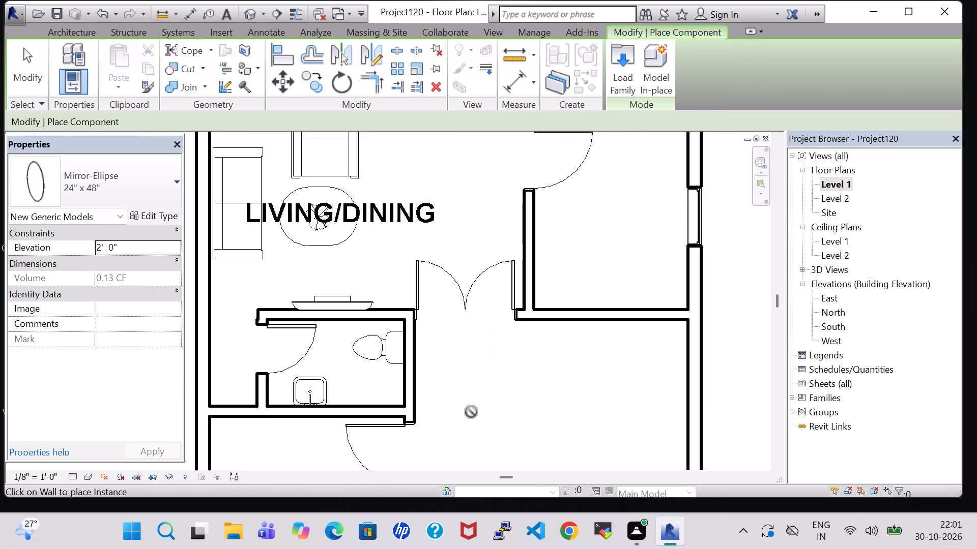
middle_click_drag(471, 412, 594, 126)
scroll(562, 224, "down", 1)
middle_click_drag(562, 224, 535, 362)
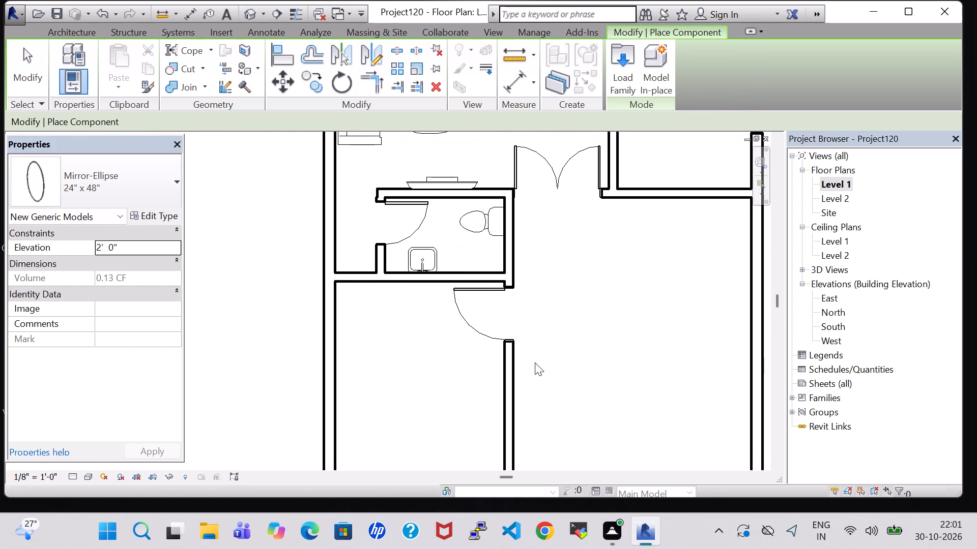
scroll(426, 273, "up", 9)
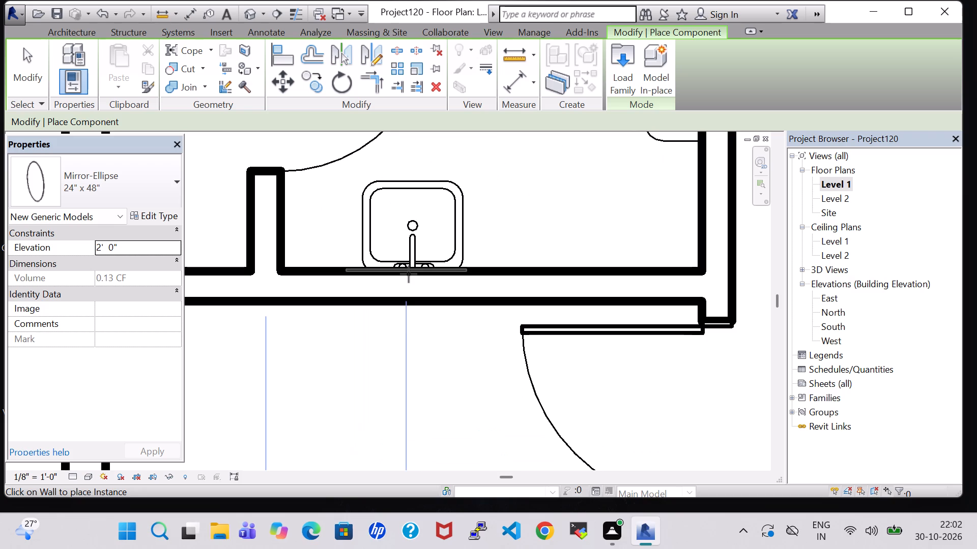
left_click(412, 274)
key("Escape")
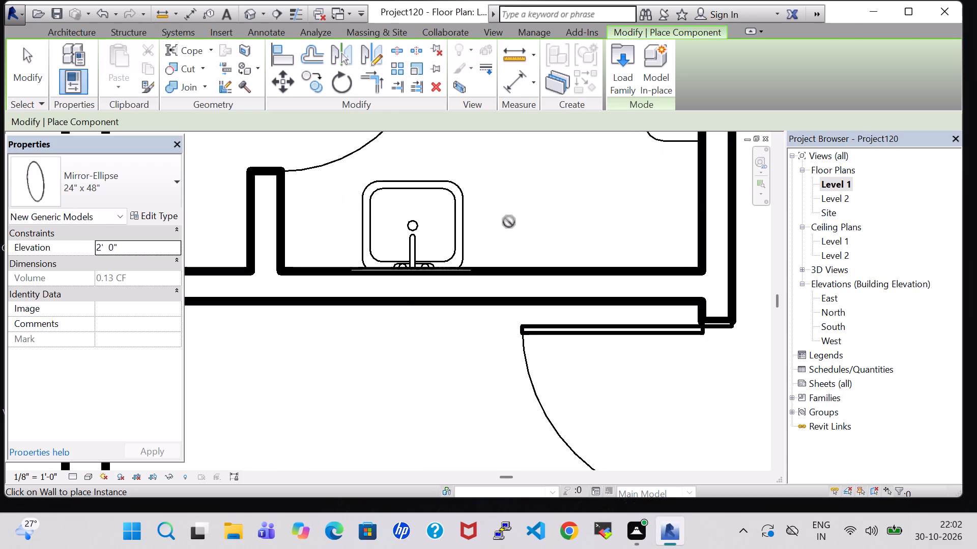
key("Escape")
Set the elevation of the mirror behind the small bathroom's sink to 3' 5".
left_click(464, 271)
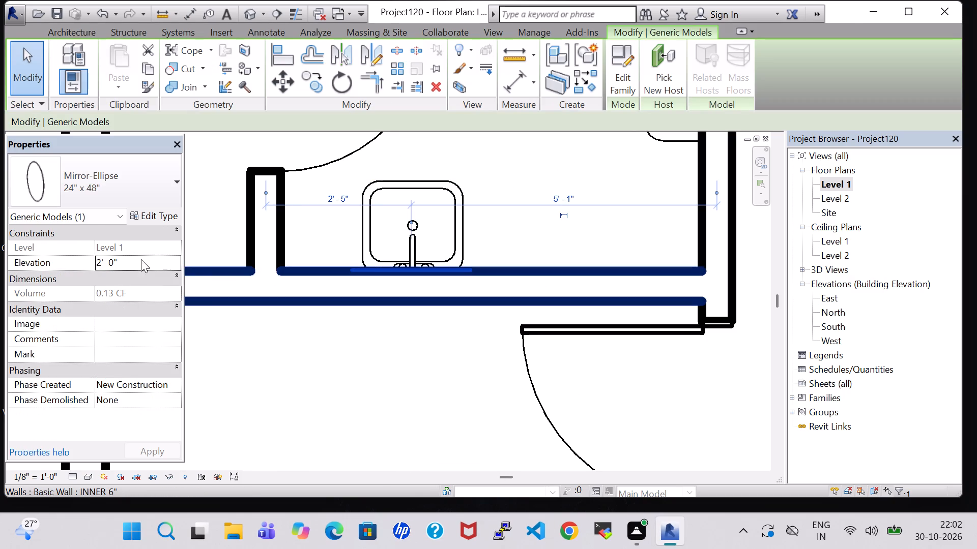
left_click(101, 261)
key("BackSpace")
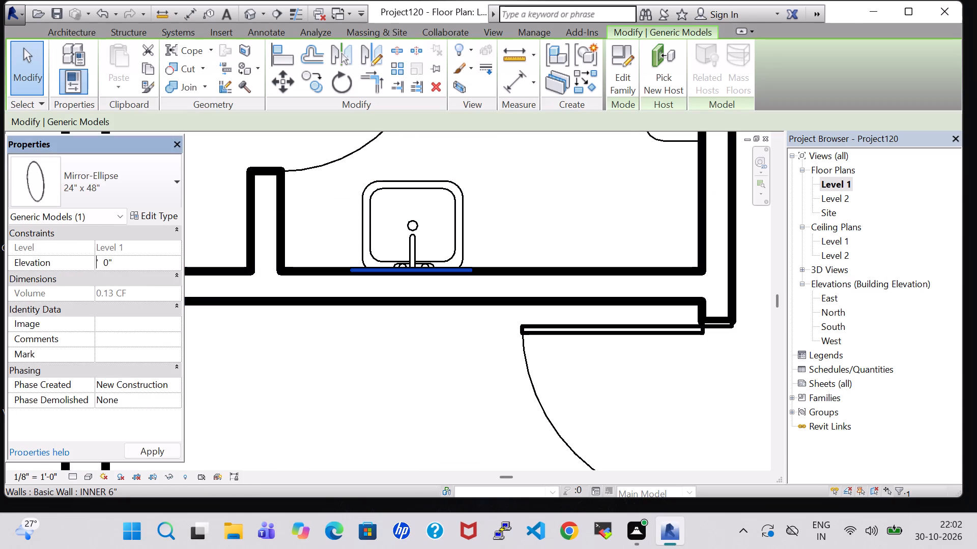
key("3")
key("Right")
key("Right")
key("Right")
key("Right")
key("BackSpace")
key("5")
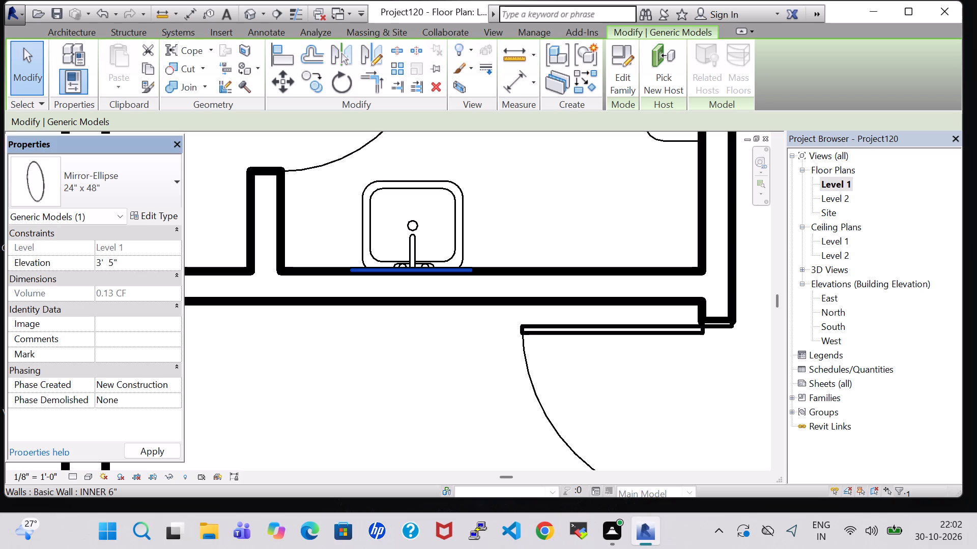
left_click(165, 449)
left_click(330, 409)
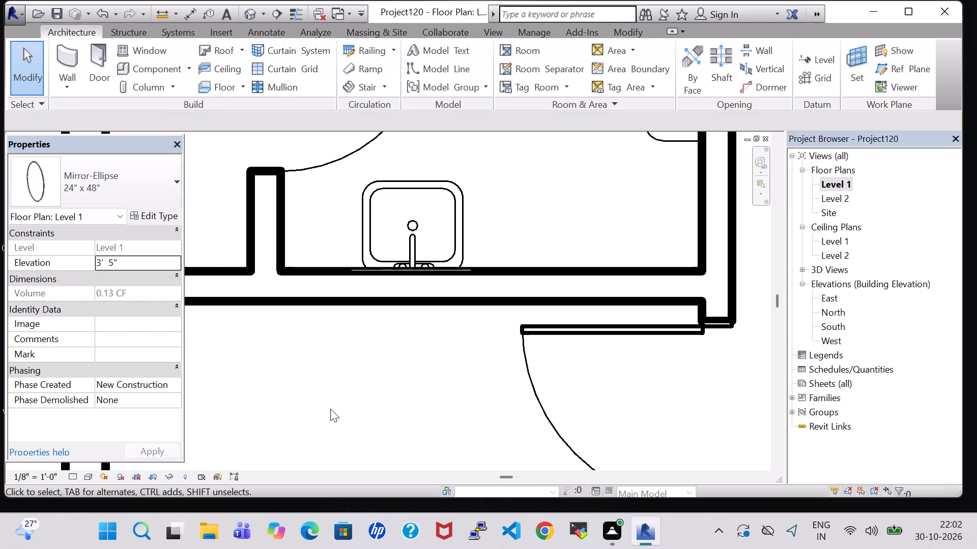
left_click(555, 157)
In the 3D view, place a floor drain similar to the wash area's on the Level 1 work plane, beside the small bathroom's toilet.
scroll(508, 174, "down", 5)
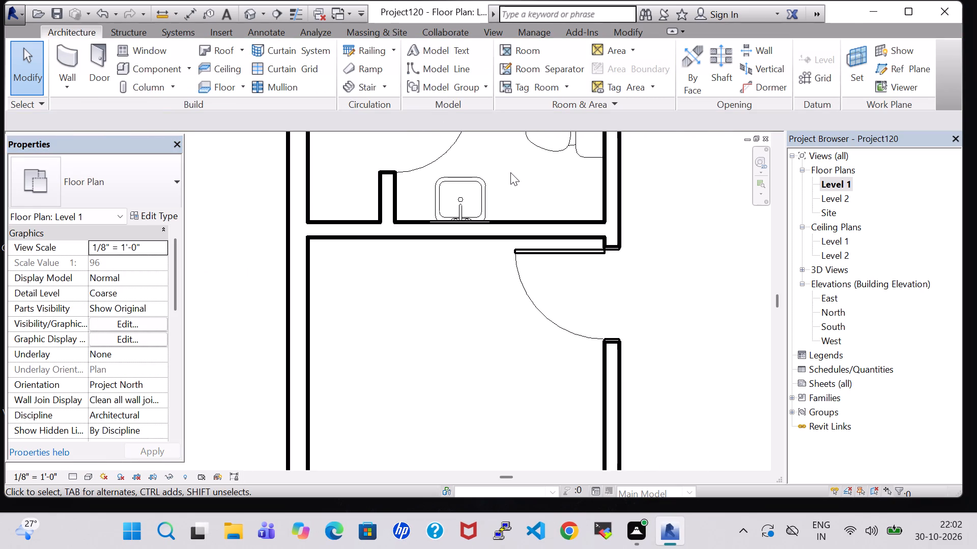
middle_click_drag(510, 172, 478, 277)
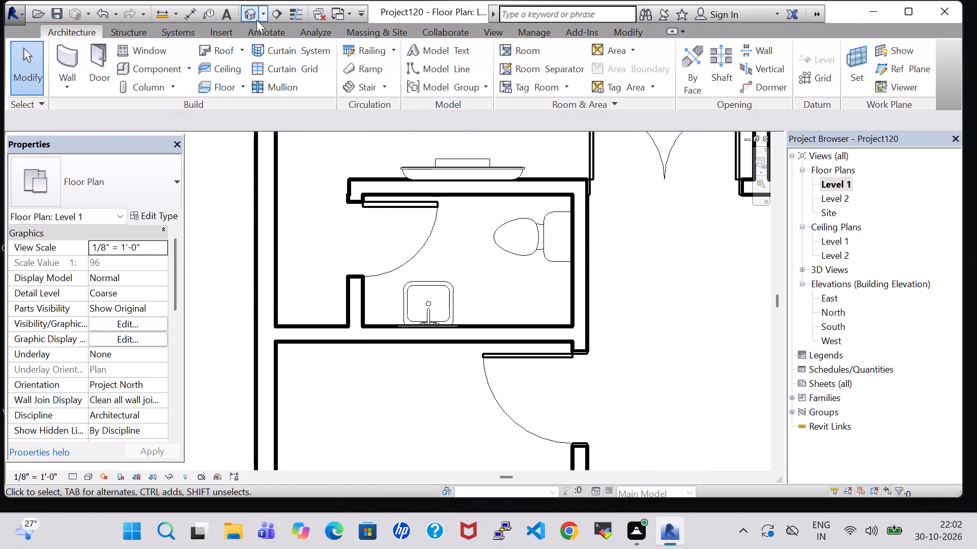
left_click(255, 20)
middle_click_drag(565, 335, 604, 285)
scroll(604, 282, "down", 4)
middle_click_drag(647, 274, 666, 276)
middle_click_drag(666, 276, 607, 288)
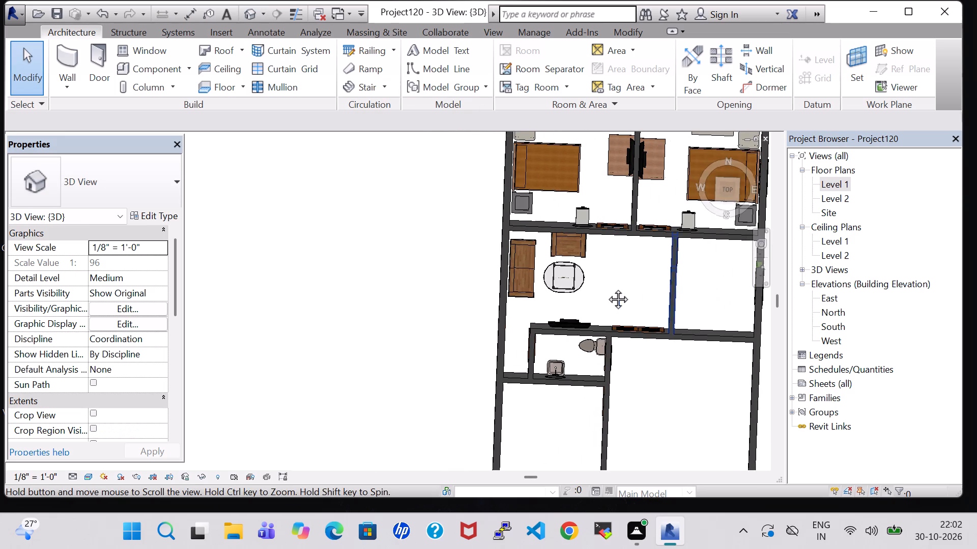
middle_click_drag(607, 288, 527, 311)
middle_click_drag(528, 215, 533, 308)
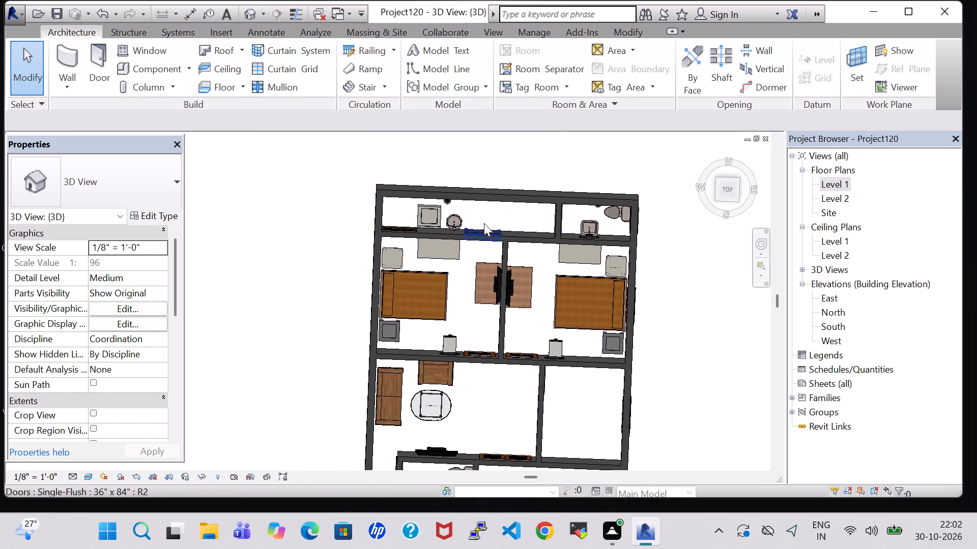
left_click(446, 203)
right_click(448, 200)
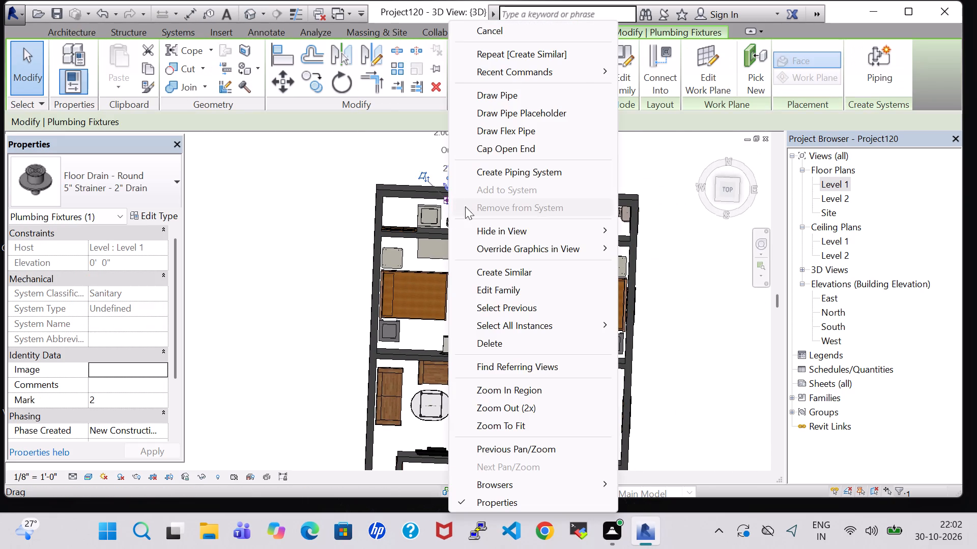
left_click(553, 280)
middle_click_drag(478, 395, 492, 279)
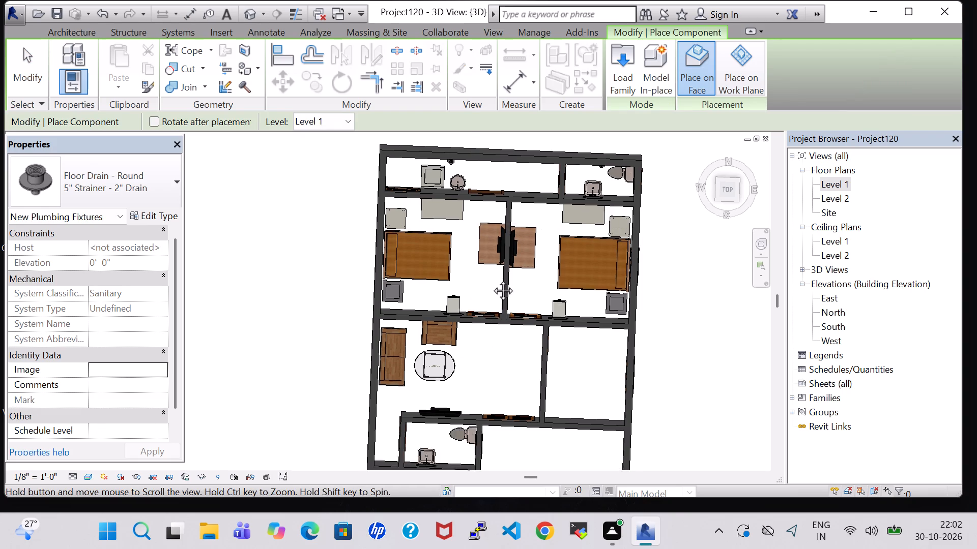
middle_click_drag(492, 279, 492, 276)
scroll(468, 341, "up", 10)
middle_click_drag(466, 398, 463, 265)
scroll(463, 265, "up", 1)
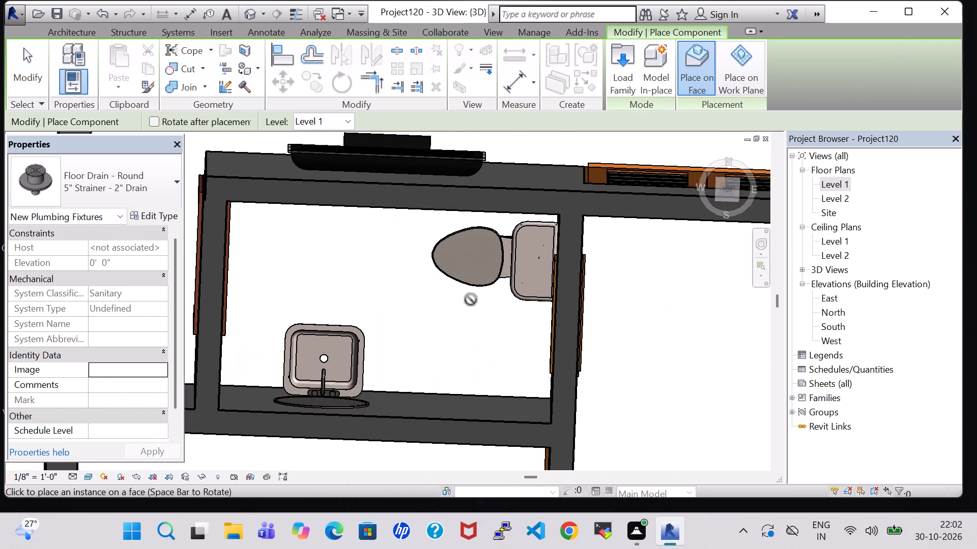
left_click(739, 71)
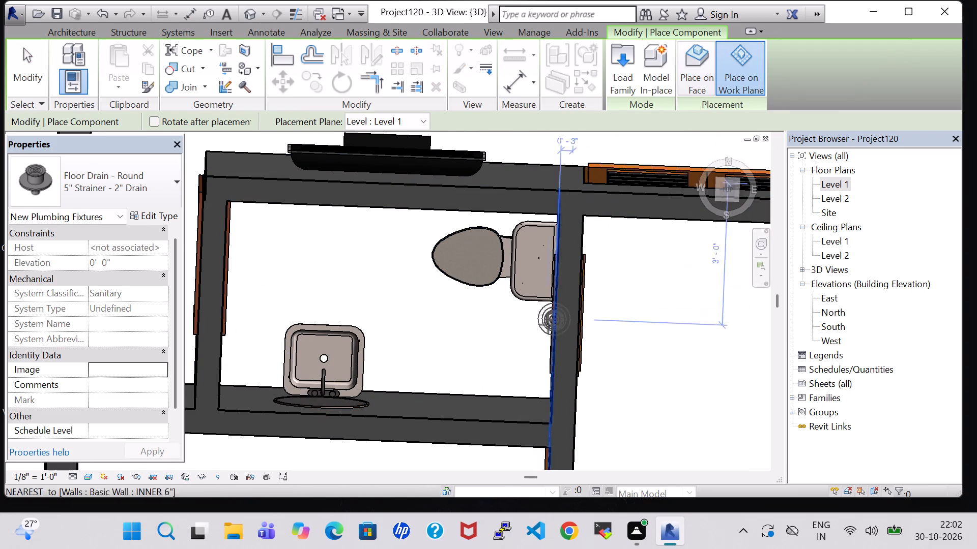
left_click(498, 367)
key("Escape")
key("Escape")
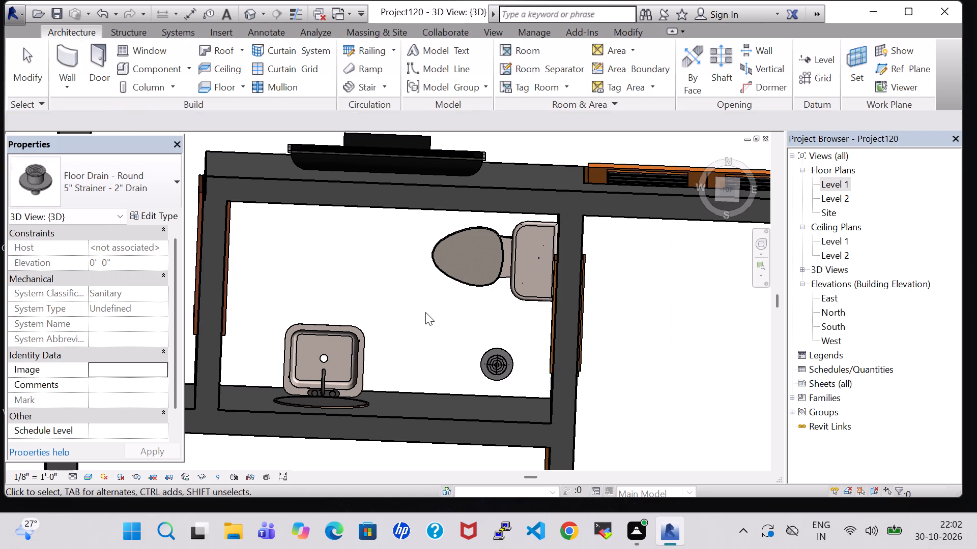
Return to the Level 1 floor plan.
middle_click_drag(383, 289, 389, 228, "shift")
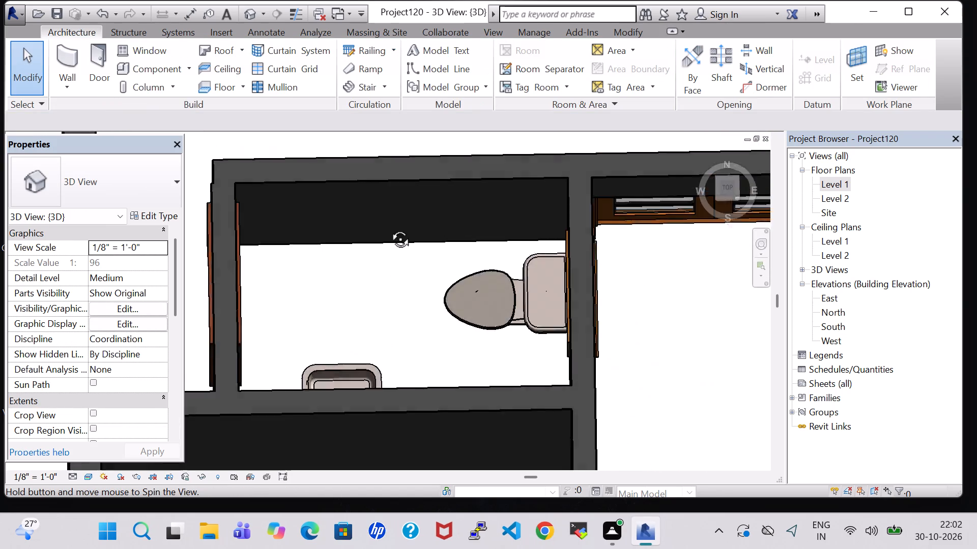
middle_click_drag(389, 228, 389, 193, "shift")
scroll(399, 218, "down", 2)
double_click(837, 181)
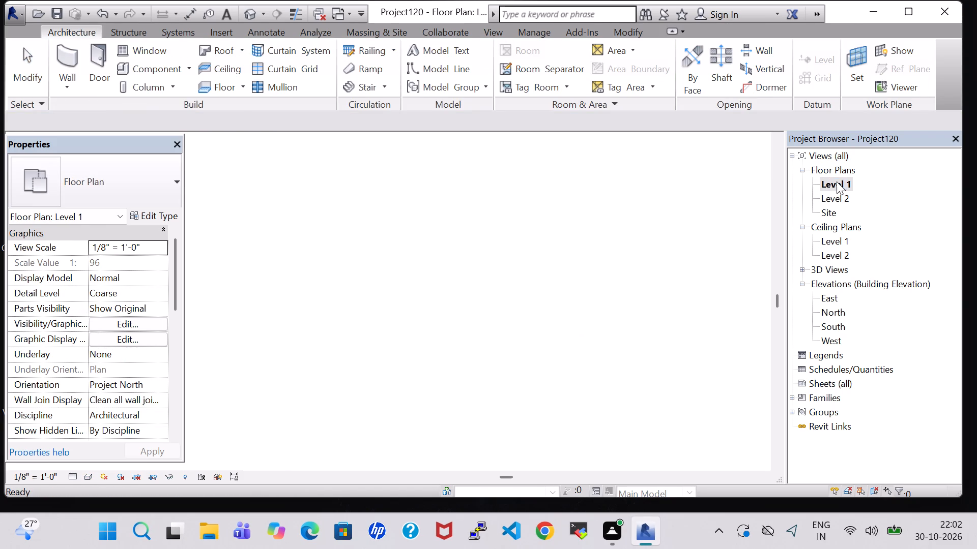
Place a room with its tag in the small bathroom below LIVING/DINING and name it BATH.
scroll(502, 213, "down", 4)
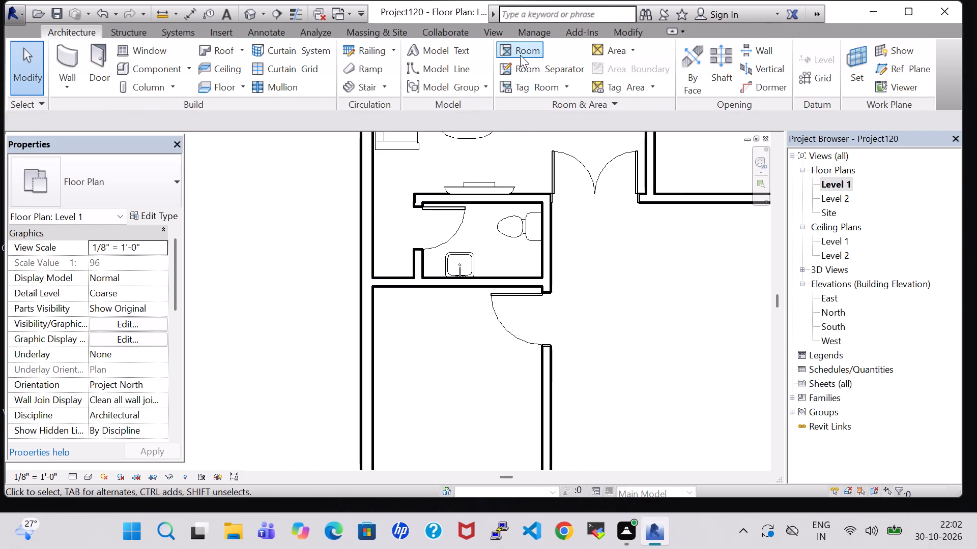
left_click(520, 55)
left_click(483, 250)
key("Escape")
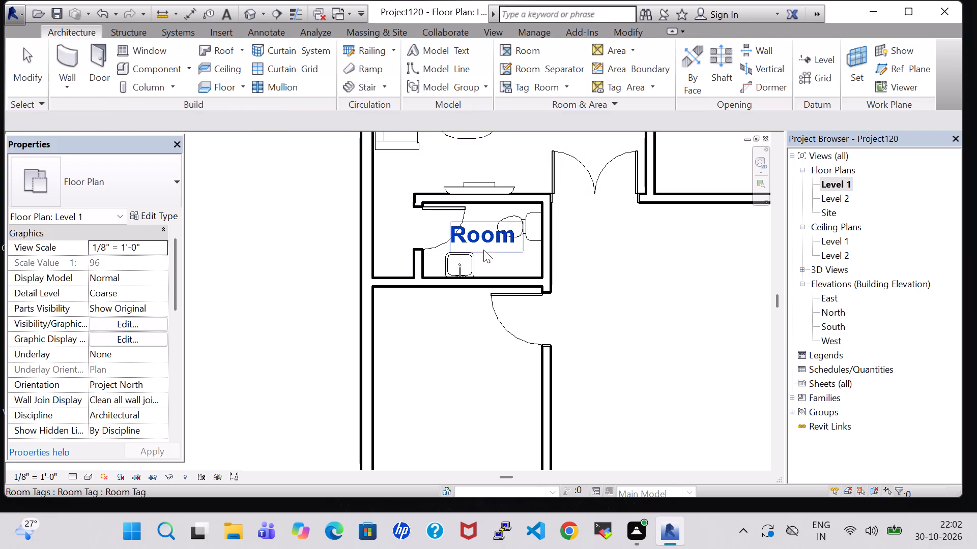
double_click(481, 241)
key("BackSpace")
type("BATH")
key("Return")
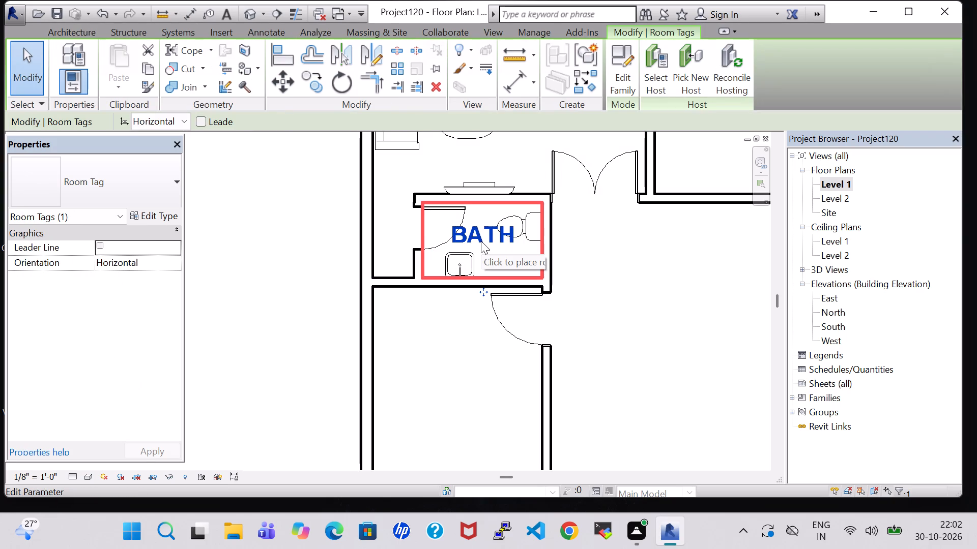
left_click(619, 258)
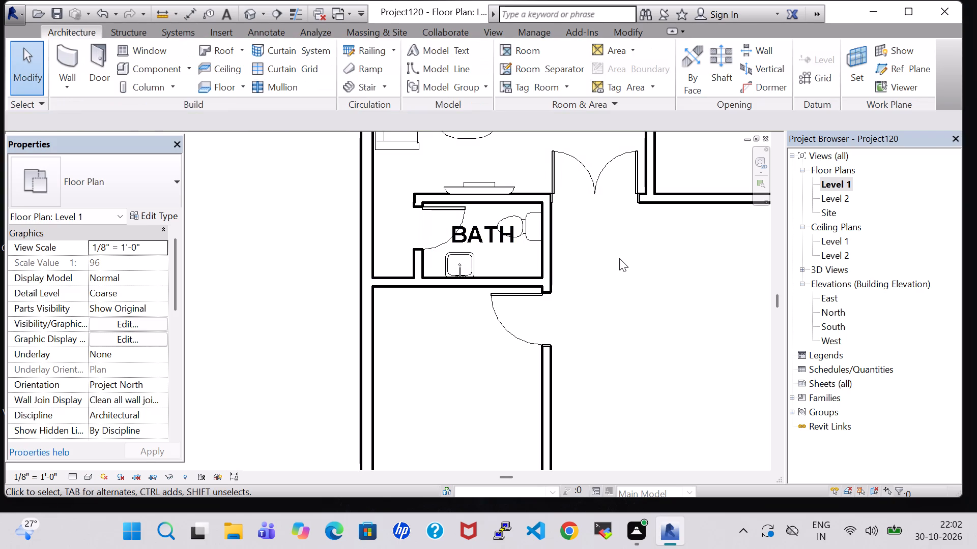
Load the Bed-Standard family from the Beds folder of the Furniture library for placement as Double 54" x 75".
scroll(619, 258, "down", 1)
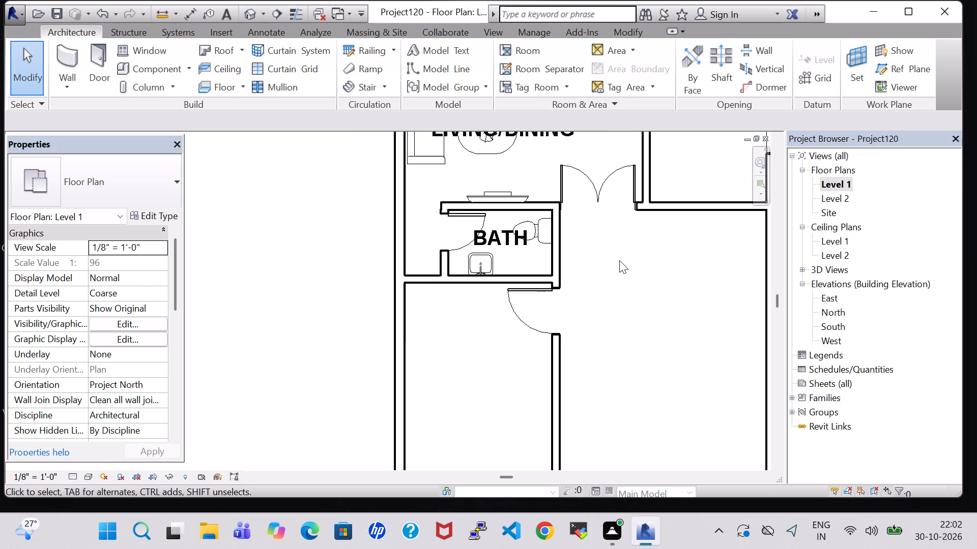
scroll(619, 260, "down", 2)
middle_click_drag(619, 260, 577, 253)
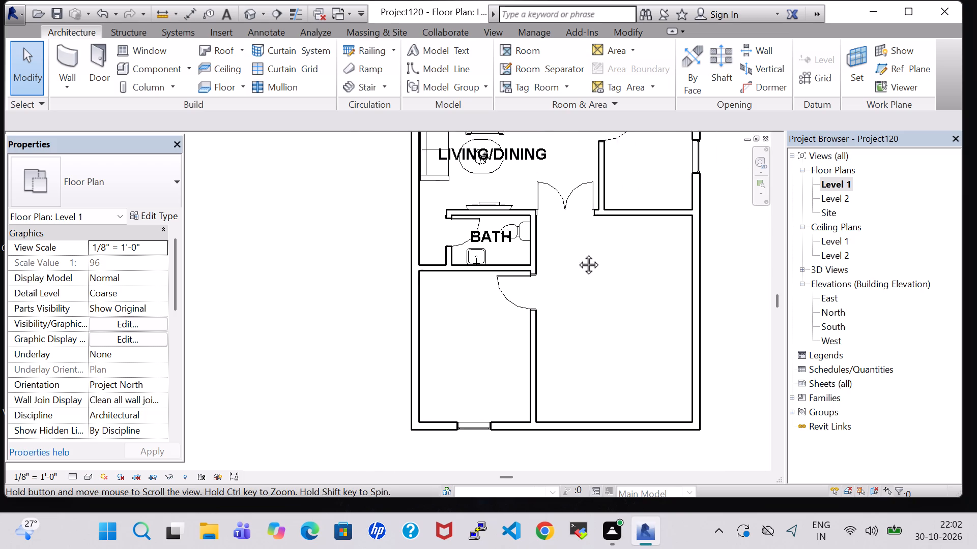
middle_click_drag(577, 253, 527, 247)
scroll(527, 247, "down", 3)
middle_click_drag(527, 247, 557, 303)
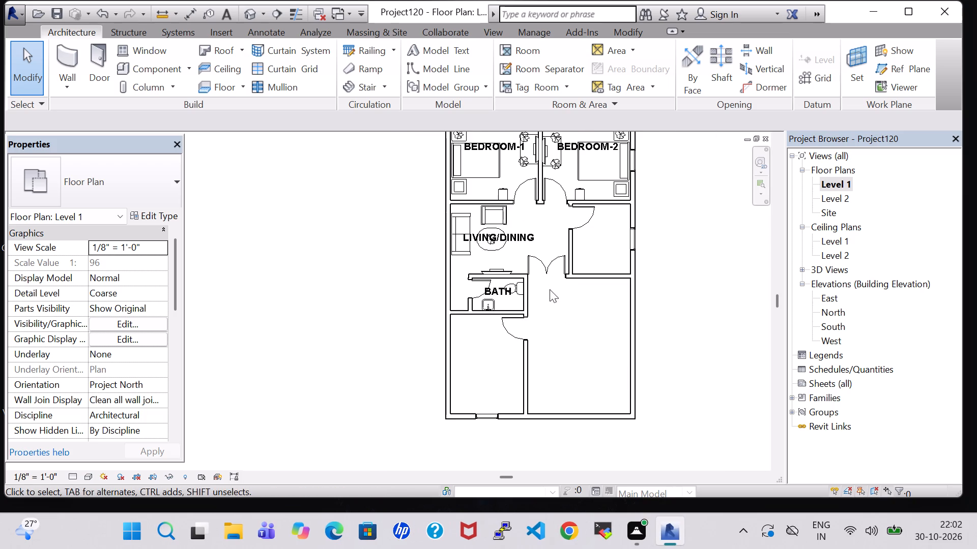
left_click(133, 70)
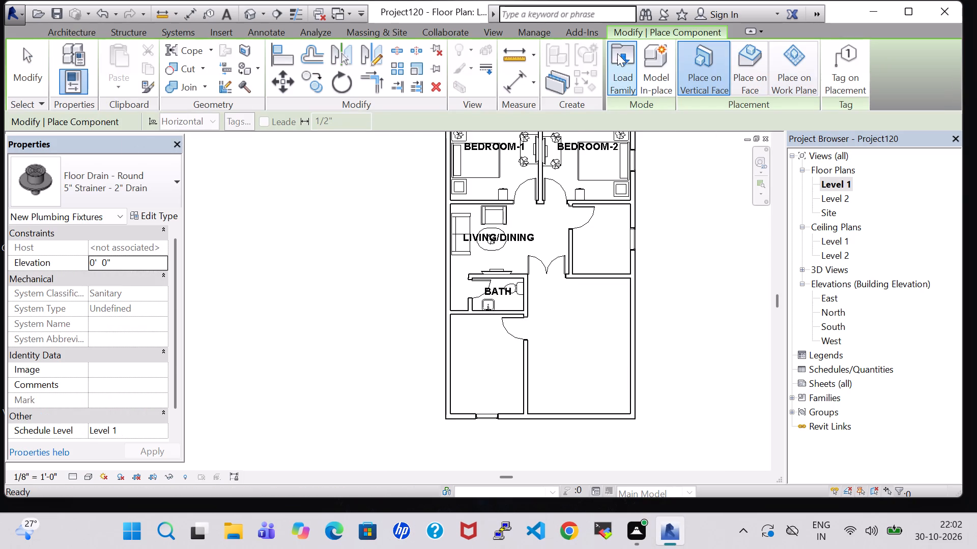
left_click(621, 60)
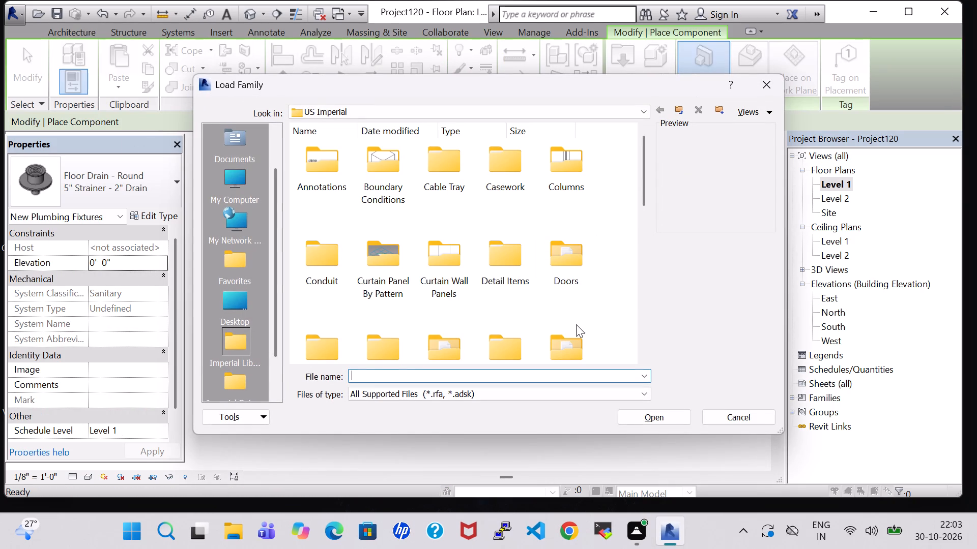
double_click(578, 338)
double_click(323, 160)
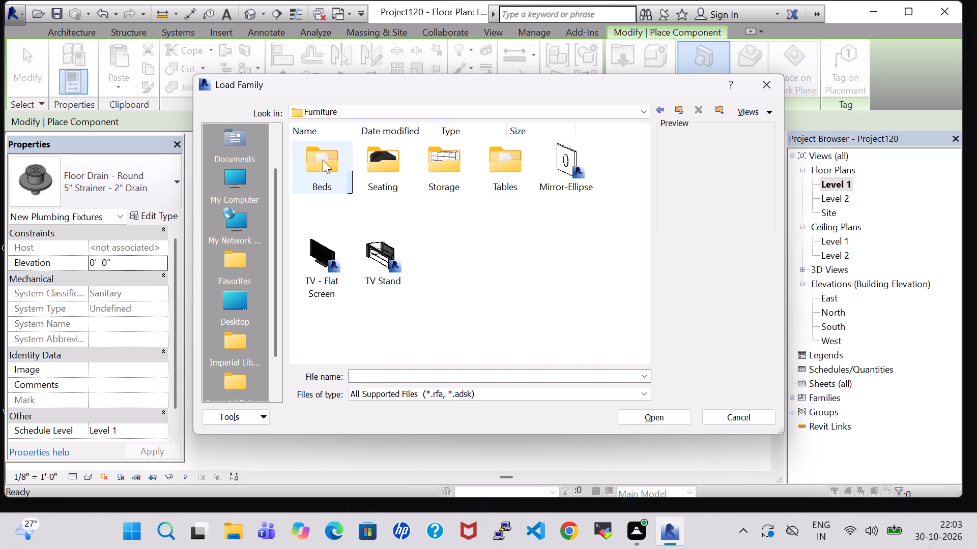
left_click(588, 175)
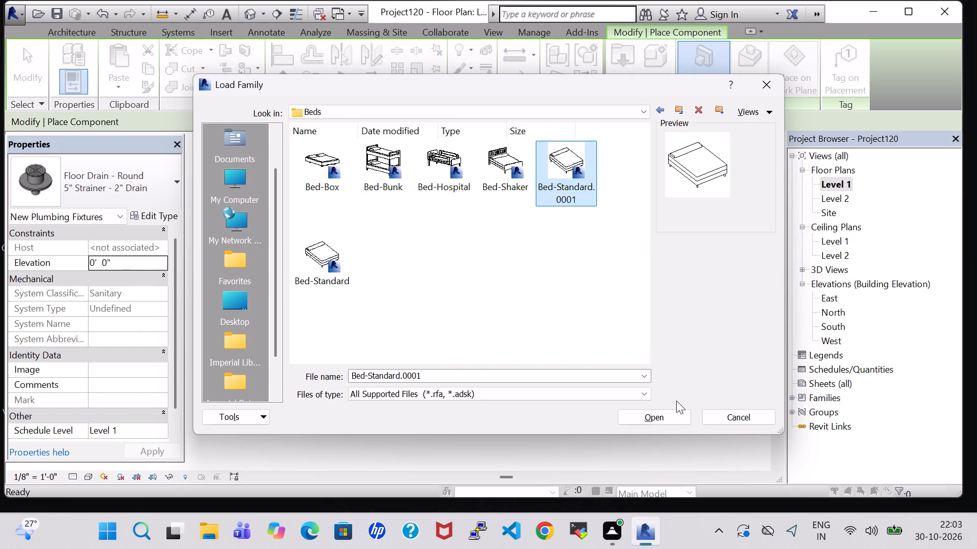
left_click(330, 262)
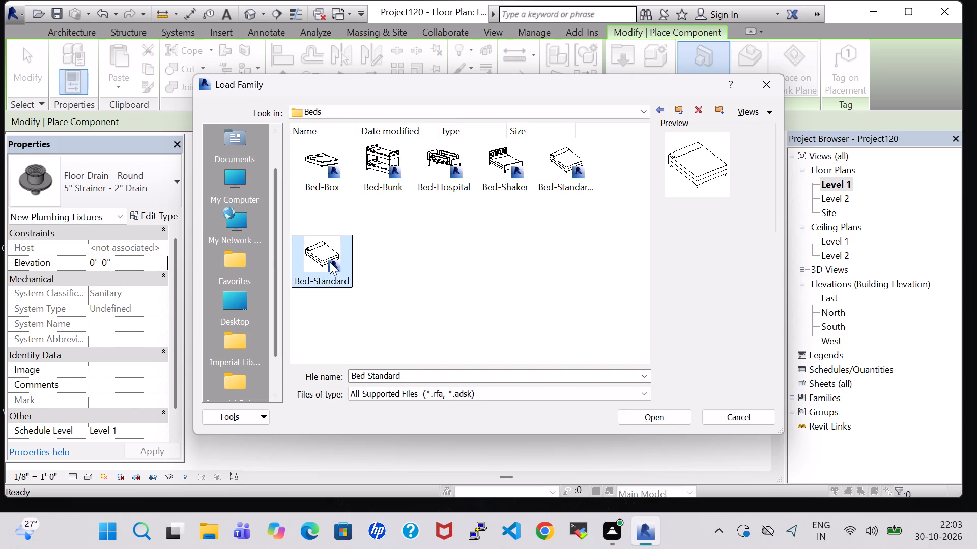
left_click(637, 417)
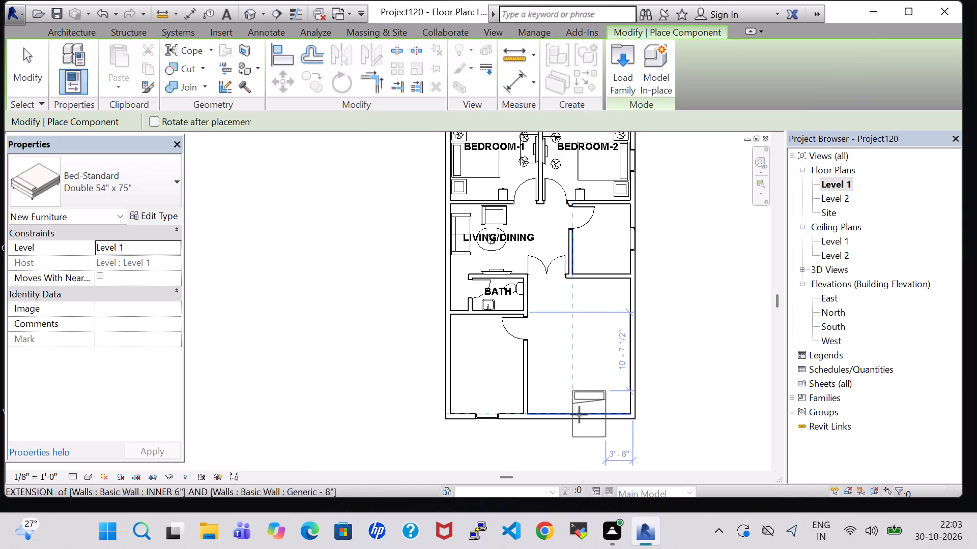
Place the Double 54" x 75" bed in the room below BATH, rotated so its pillow end faces the outer side wall.
key("space")
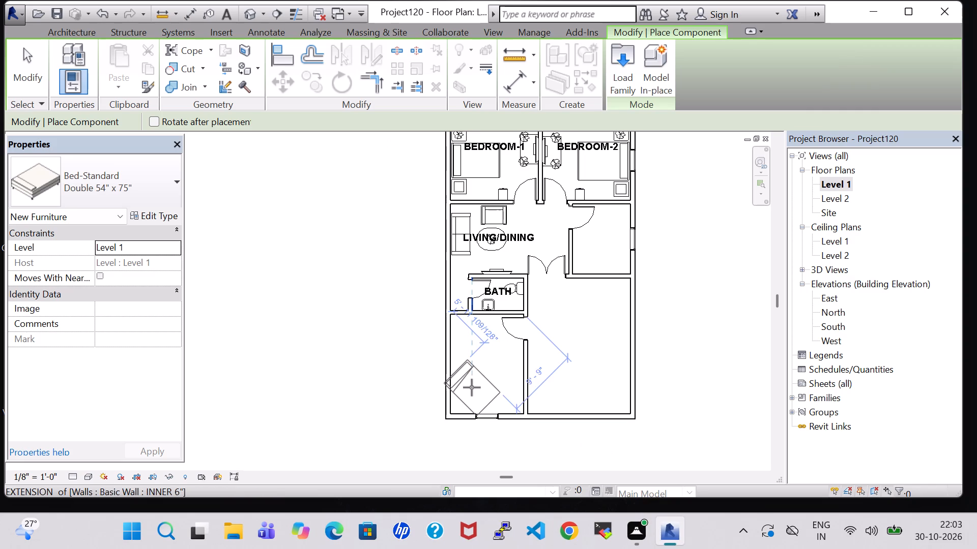
key("space")
scroll(472, 387, "up", 6)
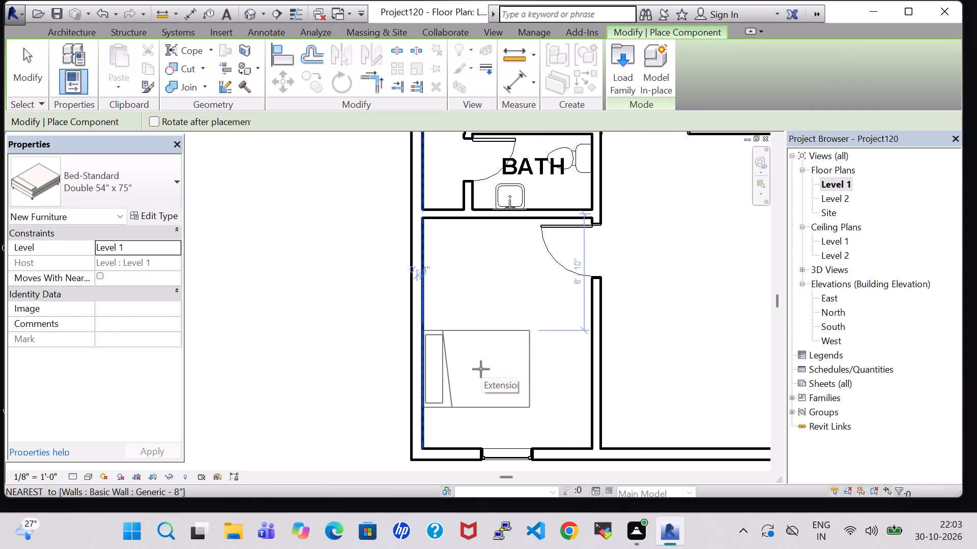
left_click(495, 369)
key("Escape")
key("Escape")
Nudge the new bed toward the outer side wall until its head sits just off the wall.
left_click(495, 369)
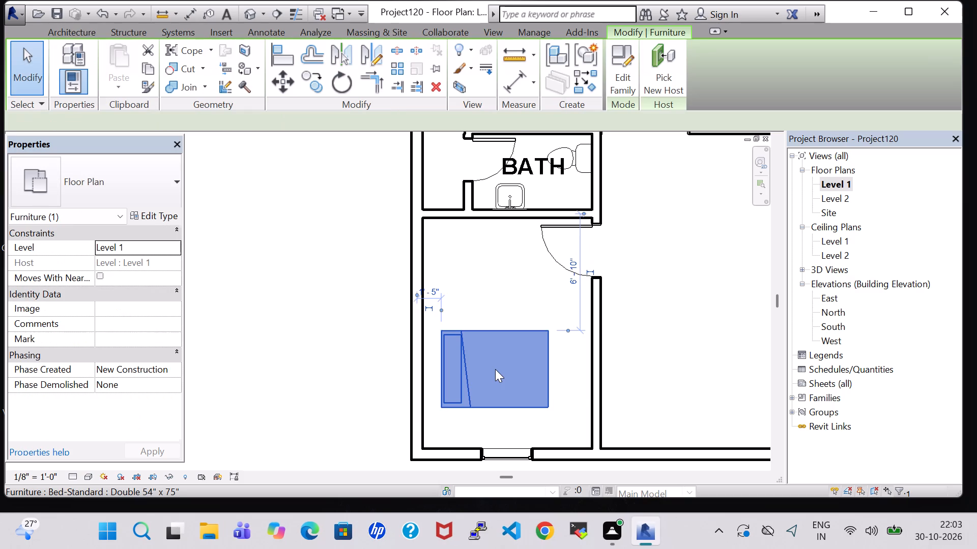
key("Left")
key("Left")
key("Left")
key("Left")
key("Left")
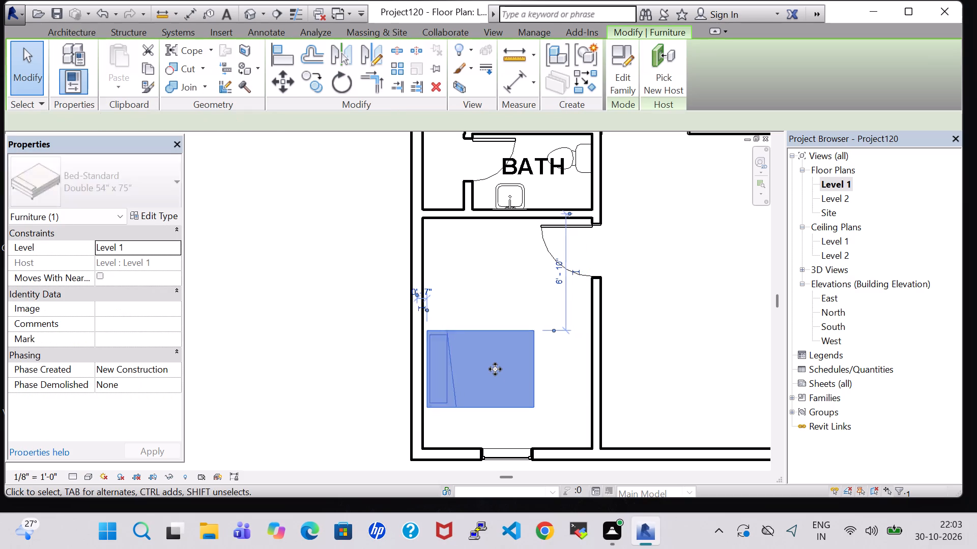
key("Left")
key("Right")
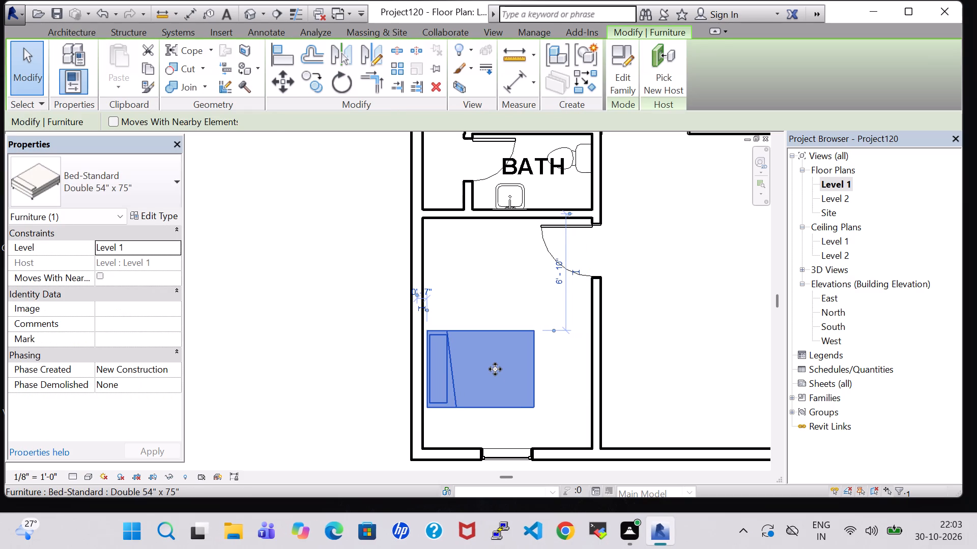
left_click(680, 245)
Place a Table-Coffee 24" x 24" x 24" similar to BEDROOM-1's between the new bed and the window wall, beside the pillow end.
scroll(671, 254, "down", 6)
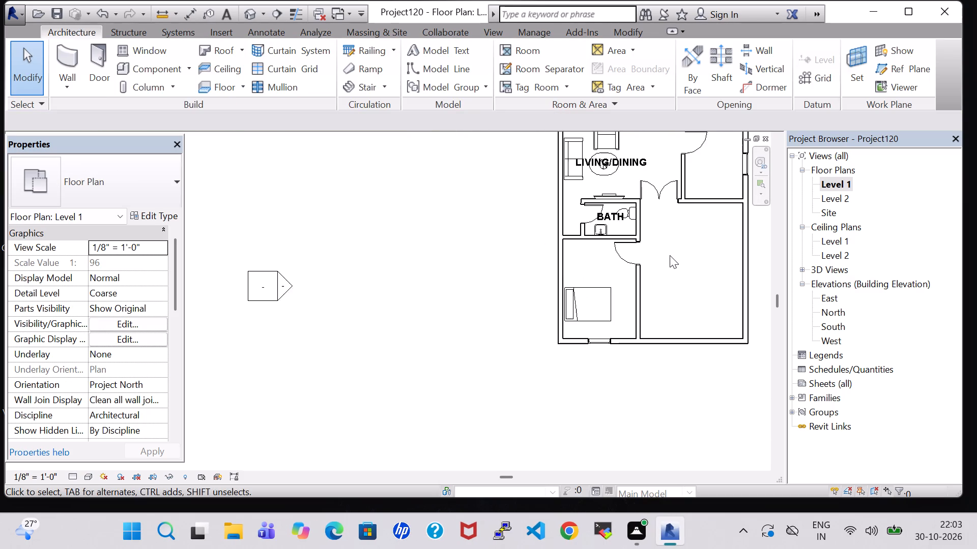
middle_click_drag(670, 255, 677, 451)
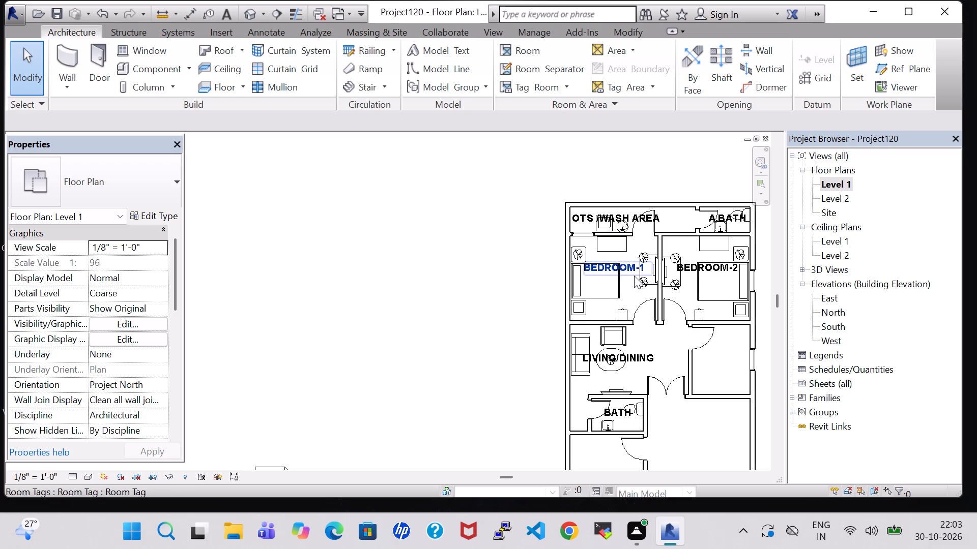
left_click(584, 308)
right_click(584, 308)
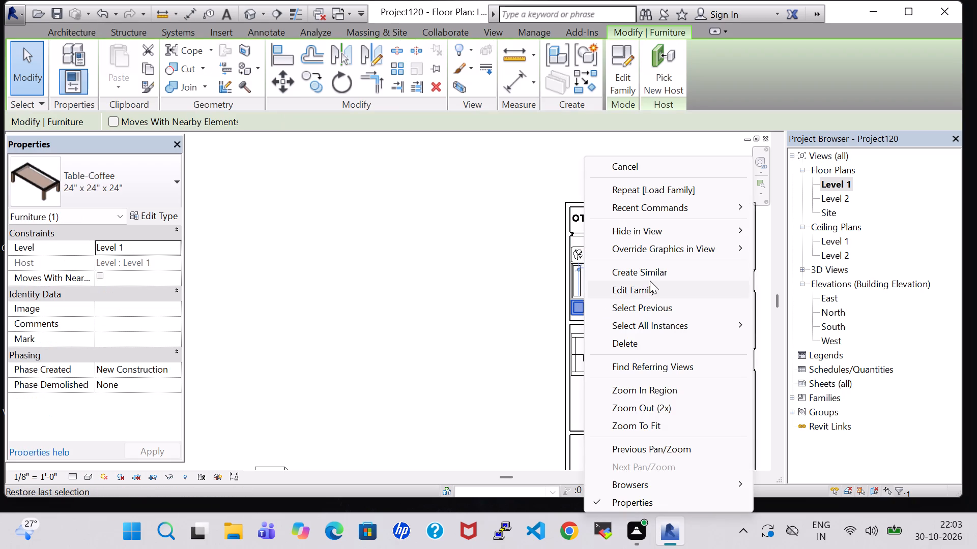
left_click(650, 273)
middle_click_drag(682, 436, 693, 291)
scroll(586, 372, "up", 4)
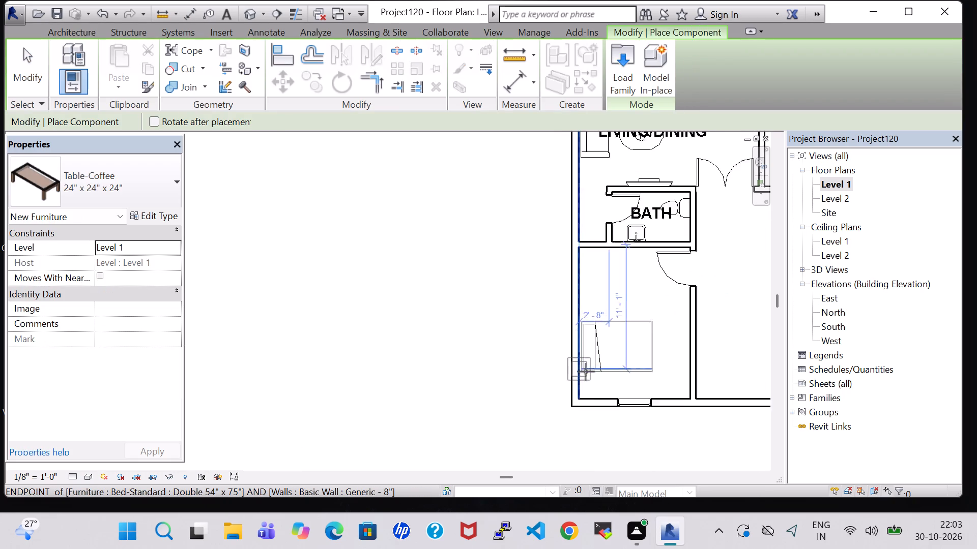
scroll(586, 372, "up", 7)
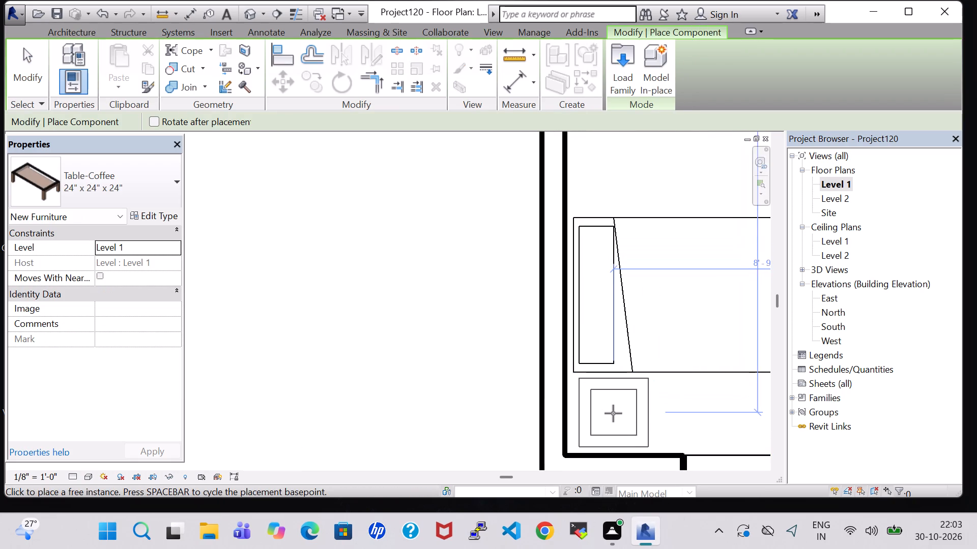
left_click(608, 413)
key("Escape")
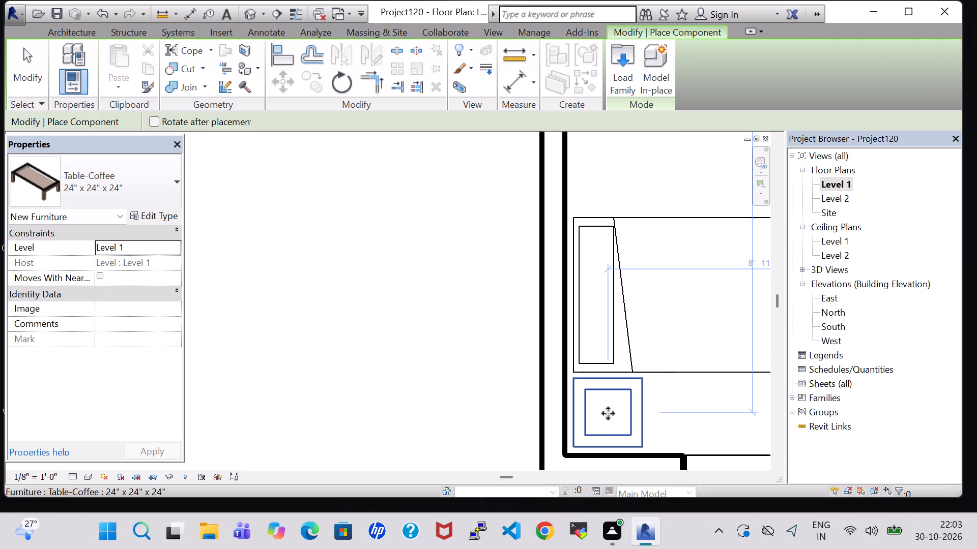
key("Escape")
Place a Table-End 24" x 24" similar to BEDROOM-1's on the bathroom side of the new bed, near the outer wall.
scroll(608, 415, "down", 9)
middle_click_drag(638, 340, 641, 452)
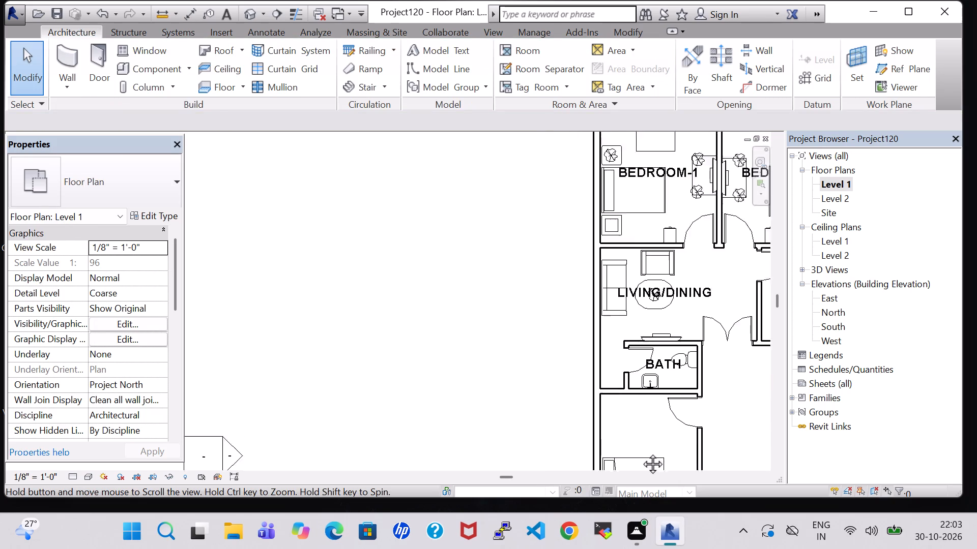
middle_click_drag(641, 452, 628, 508)
scroll(603, 214, "up", 6)
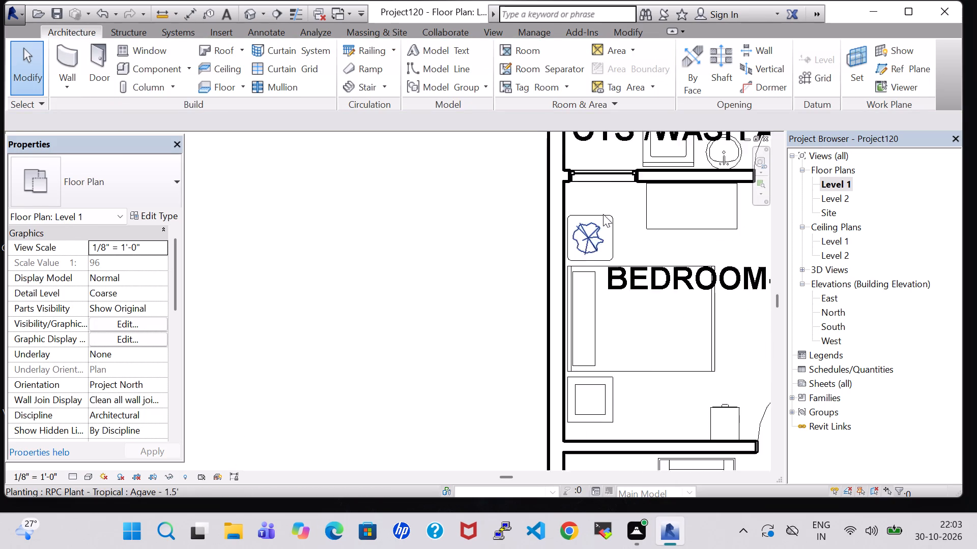
scroll(603, 214, "up", 2)
left_click(605, 217)
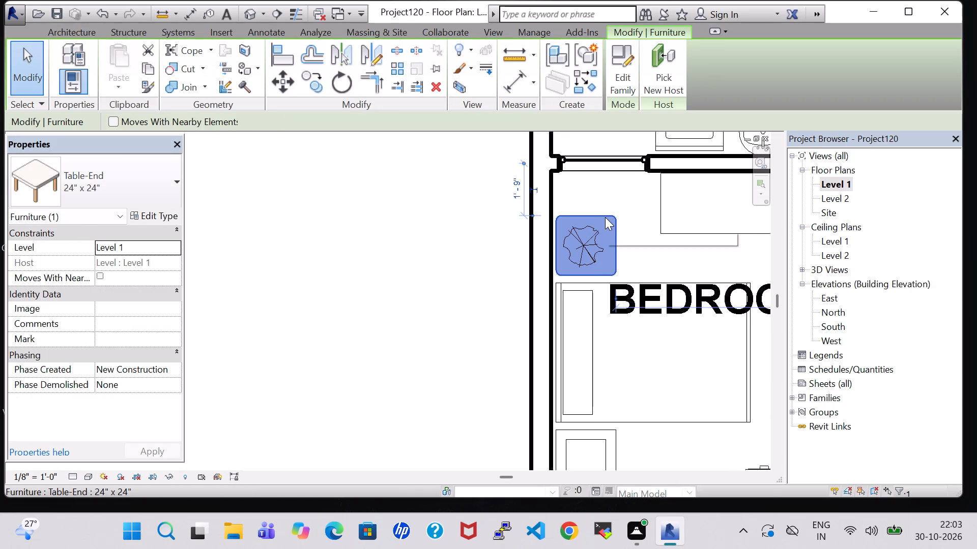
right_click(605, 217)
left_click(703, 265)
scroll(688, 396, "down", 6)
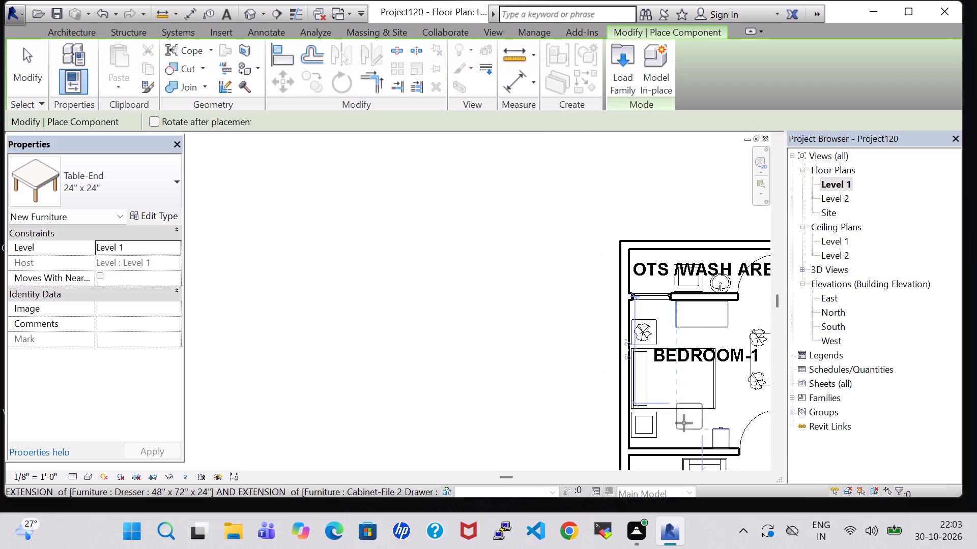
middle_click(685, 442)
middle_click_drag(685, 442, 680, 273)
scroll(294, 300, "up", 18)
middle_click_drag(437, 191, 458, 330)
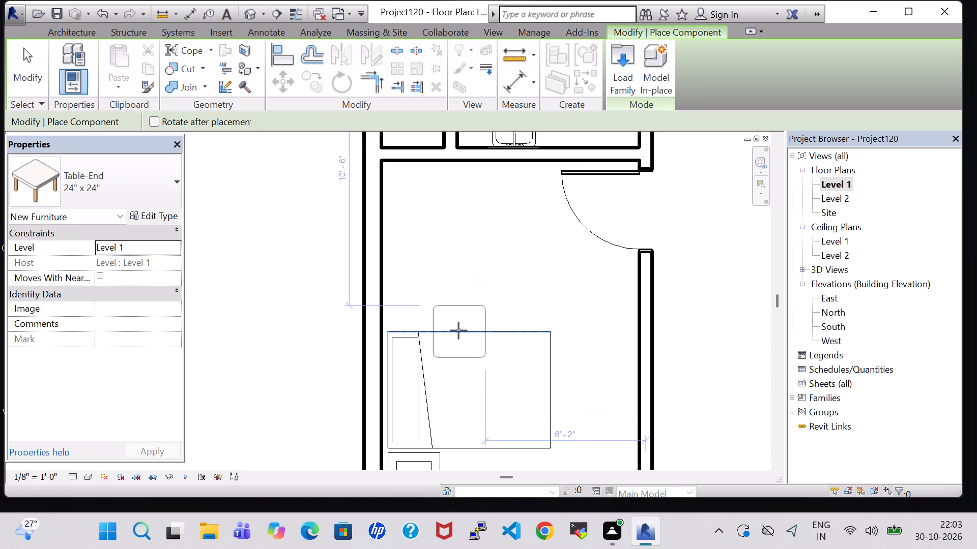
left_click(420, 295)
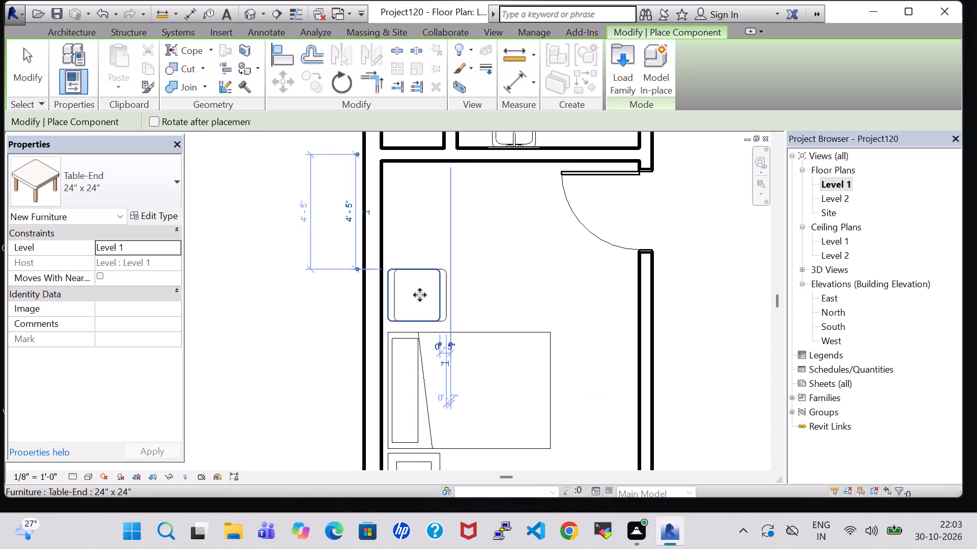
key("Escape")
key("Escape")
Place an RPC Plant - Tropical Agave 1.5' similar to BEDROOM-1's at the inner edge of the new bedroom's end table.
scroll(515, 273, "down", 5)
middle_click_drag(515, 273, 515, 363)
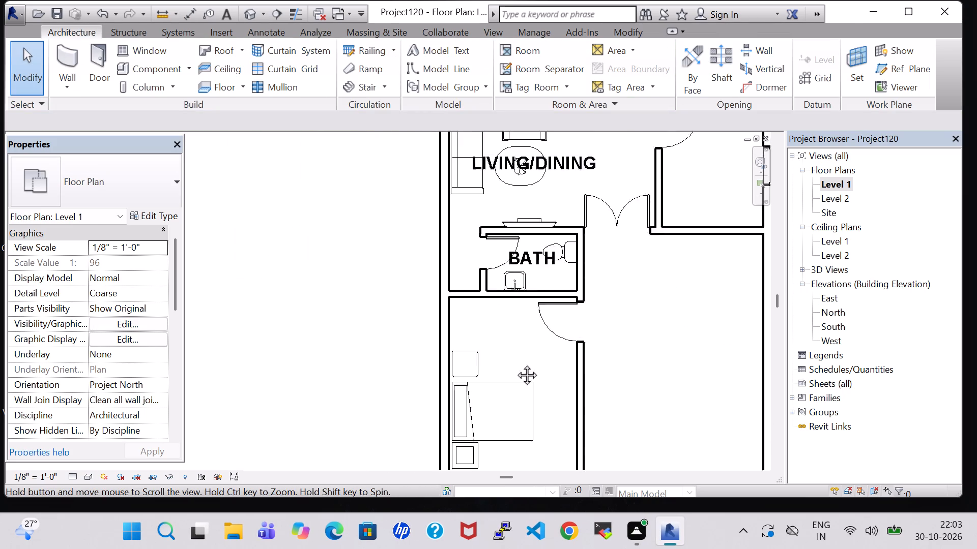
middle_click_drag(515, 363, 510, 437)
middle_click_drag(614, 227, 601, 363)
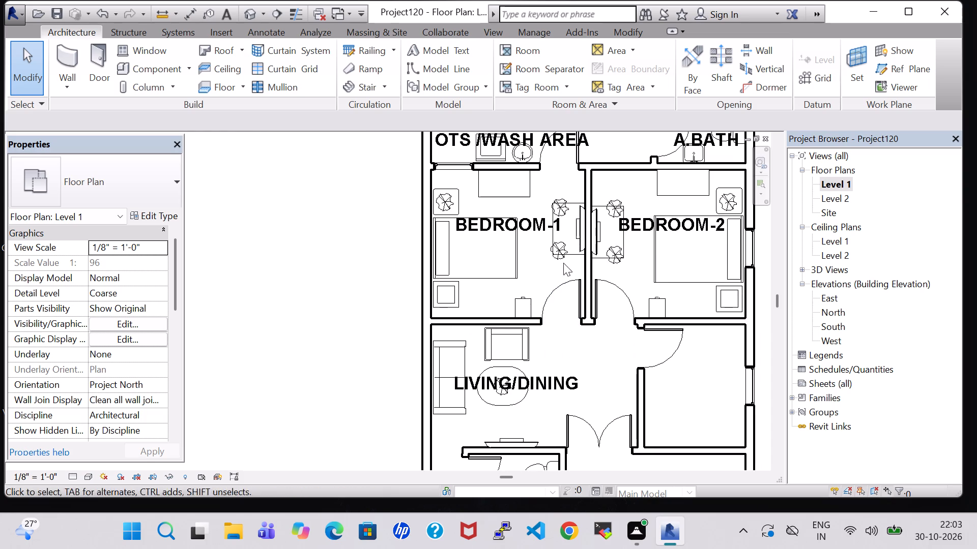
left_click(557, 252)
right_click(557, 252)
left_click(621, 272)
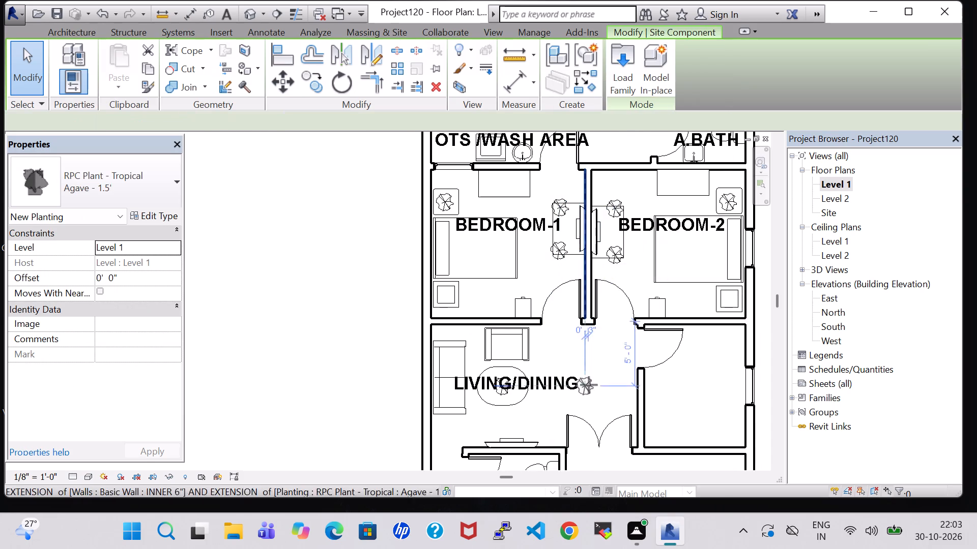
middle_click_drag(589, 385, 647, 209)
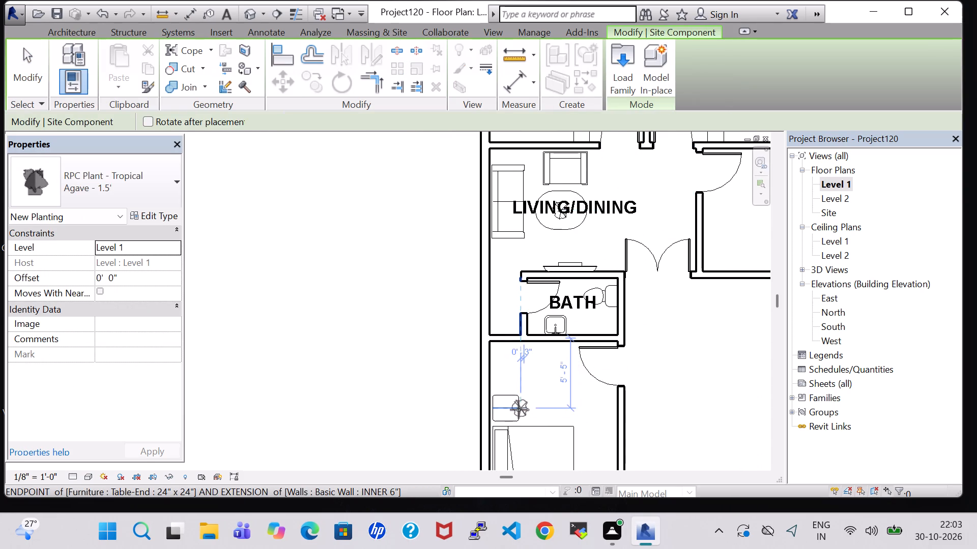
left_click(519, 410)
key("Escape")
key("Escape")
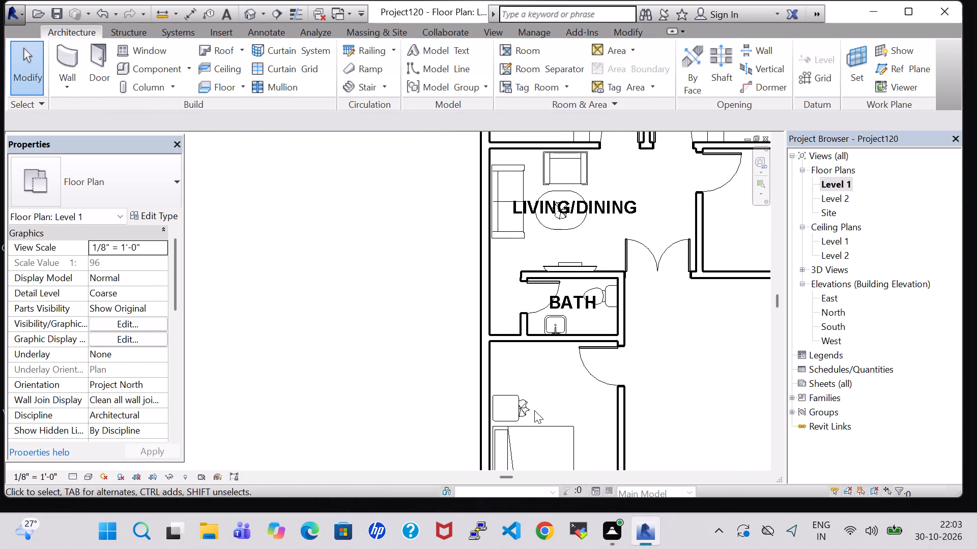
Set the offset of the agave plant beside the new bedroom's end table to 2' 0".
left_click(525, 410)
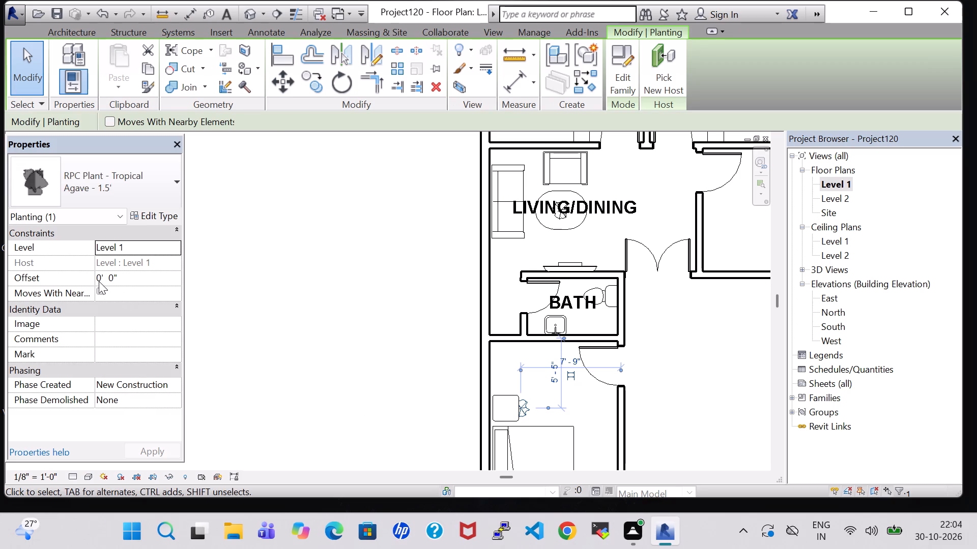
left_click(99, 281)
left_click(99, 281)
key("BackSpace")
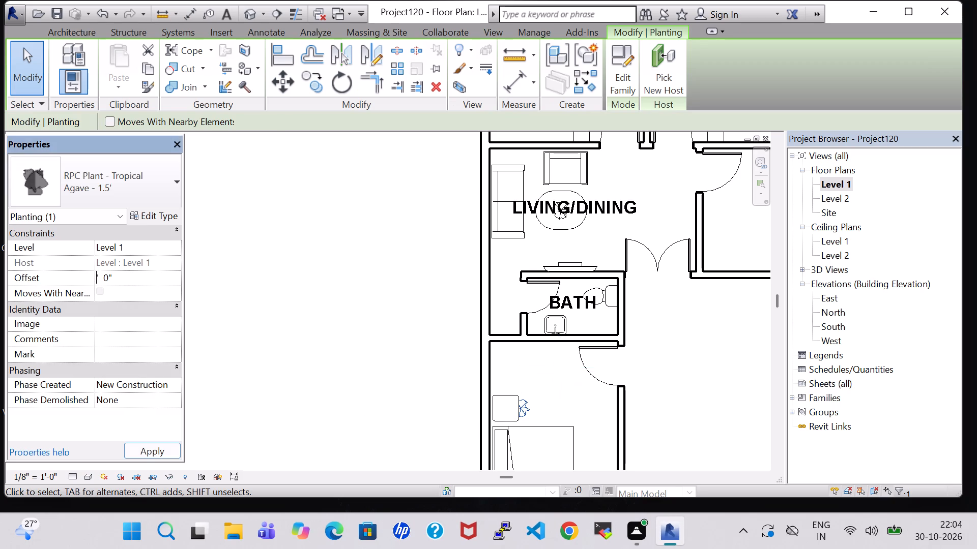
key("2")
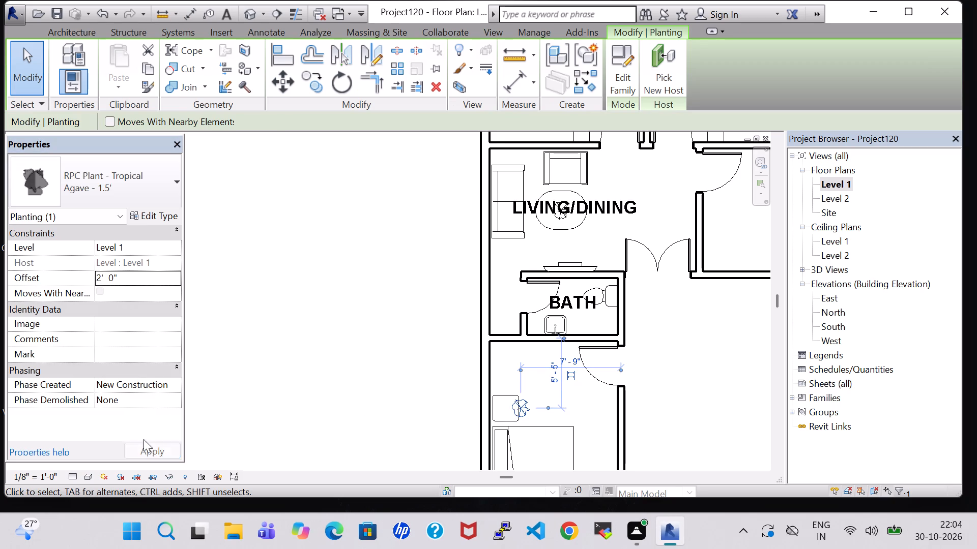
left_click(595, 403)
Nudge the agave plant toward the outer side wall until it sits centered on the new bedroom's end table.
left_click(519, 401)
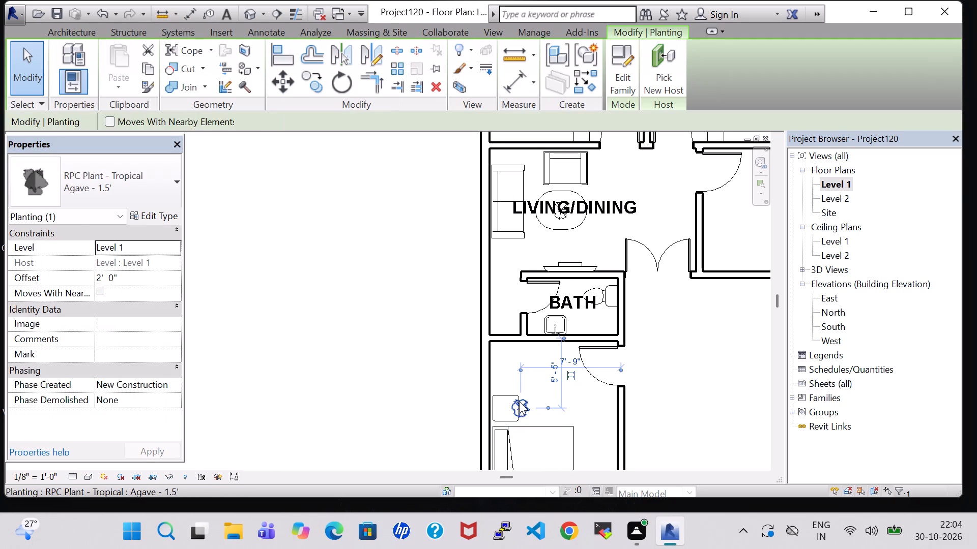
key("Left")
key("Left")
key("Left")
key("Left")
key("Left")
key("Left")
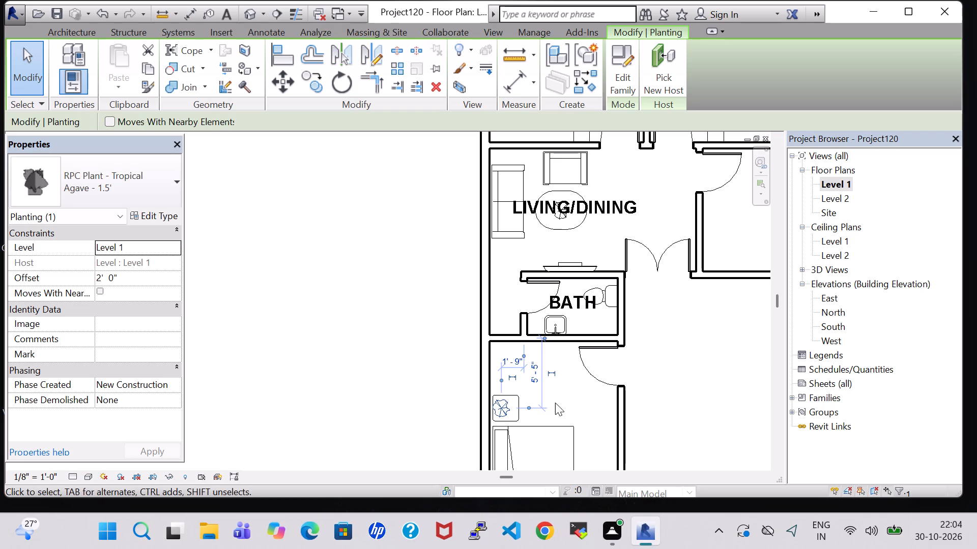
key("Right")
left_click(574, 407)
Nudge the new bed slightly away from the window wall, toward the end table with the plant.
middle_click_drag(575, 407, 577, 373)
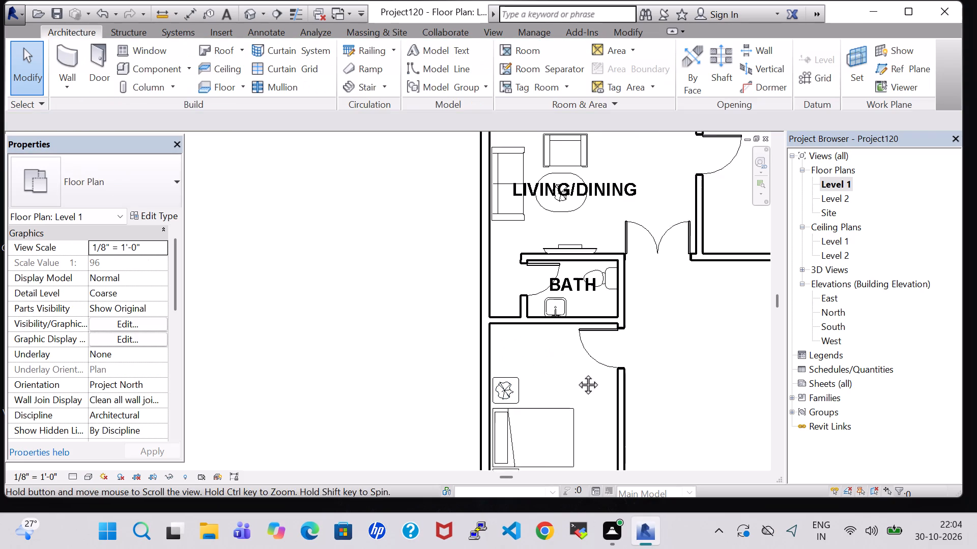
middle_click_drag(577, 373, 591, 285)
scroll(578, 347, "up", 5)
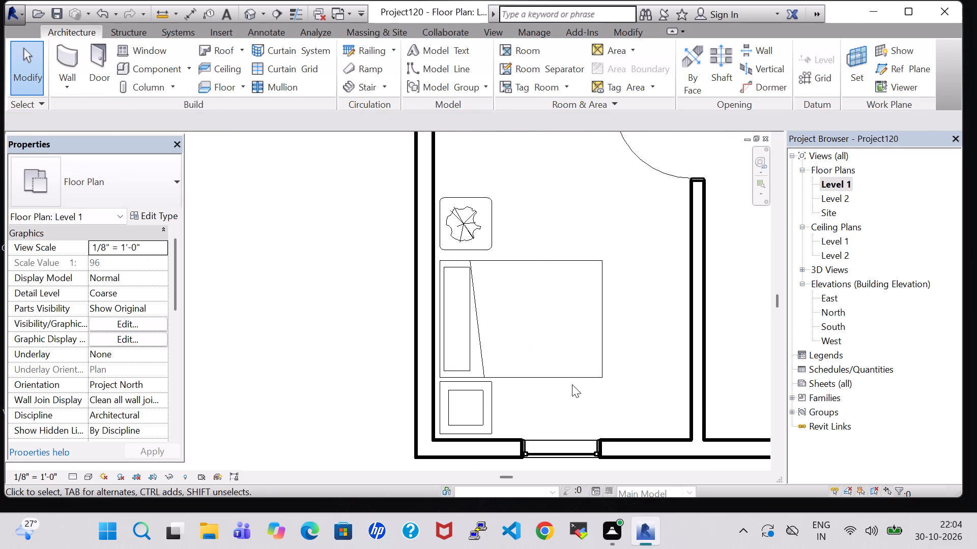
left_click(569, 373)
key("Up")
key("Up")
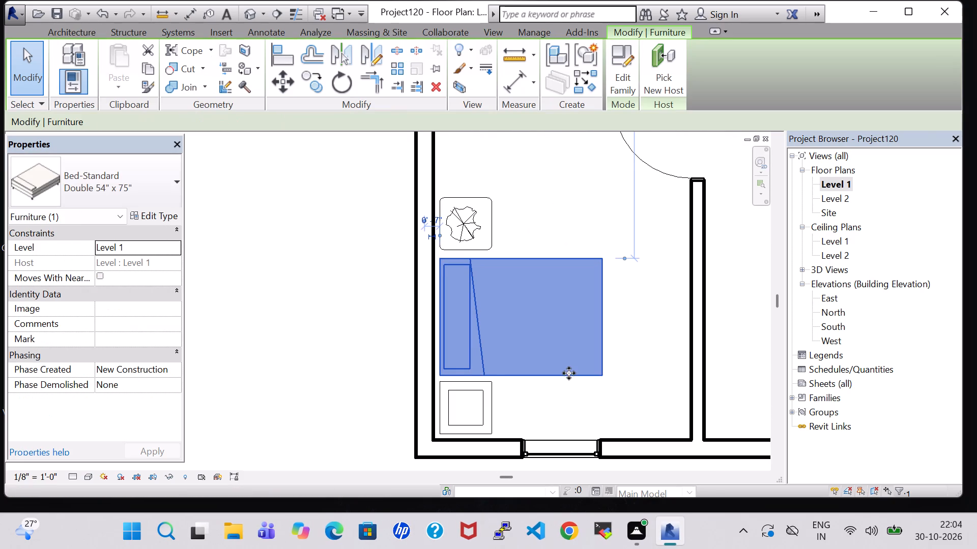
left_click(648, 317)
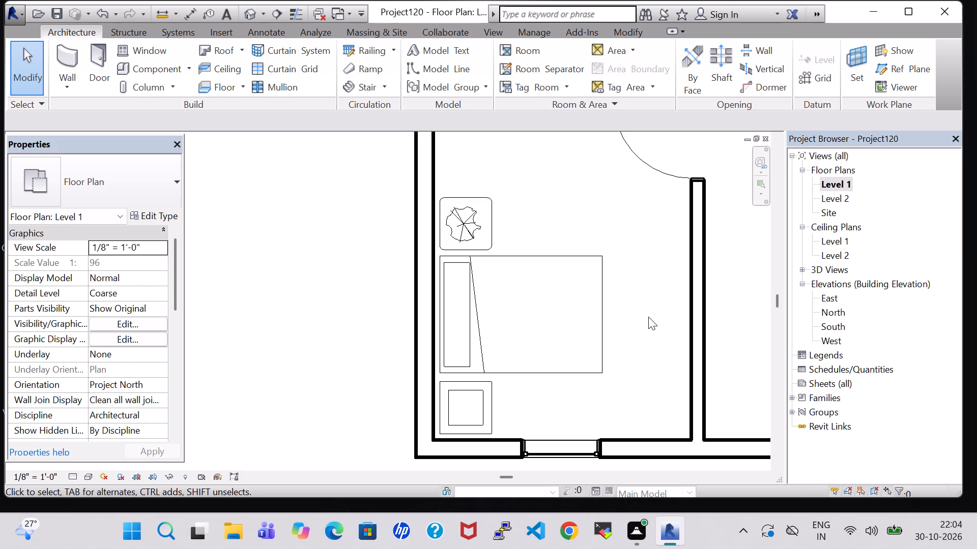
left_click(648, 317)
Place a Cabinet-File 2 Drawer 15" x 18" similar to BEDROOM-1's against the new bedroom's inner partition near the window wall, drawers facing the room.
scroll(648, 317, "down", 3)
middle_click_drag(648, 317, 638, 351)
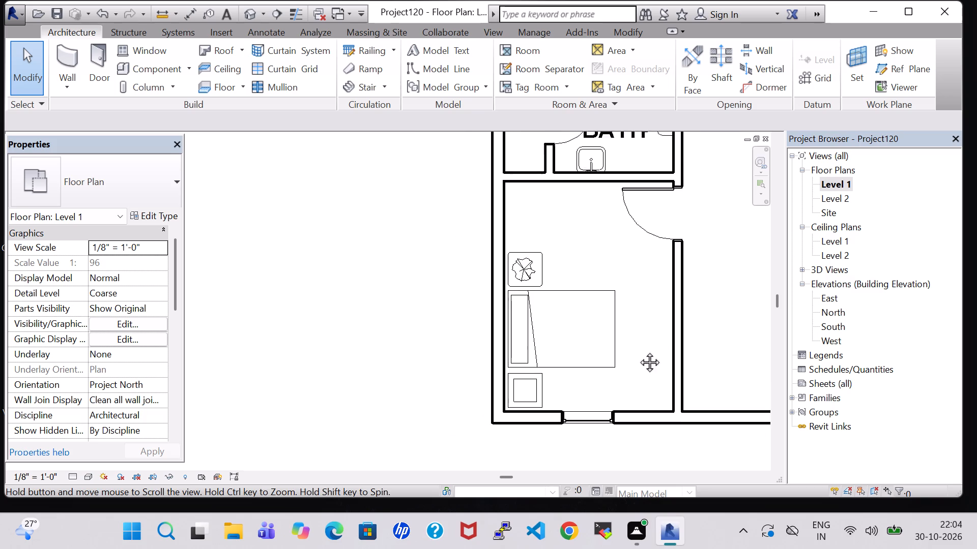
middle_click_drag(638, 351, 625, 403)
scroll(625, 403, "down", 2)
middle_click_drag(627, 392, 625, 476)
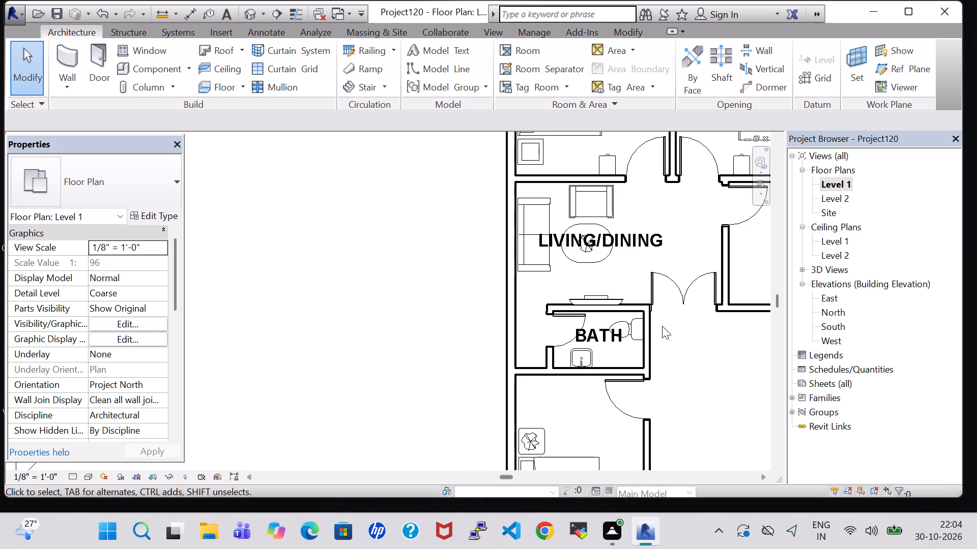
scroll(662, 308, "down", 2)
left_click(627, 192)
right_click(627, 192)
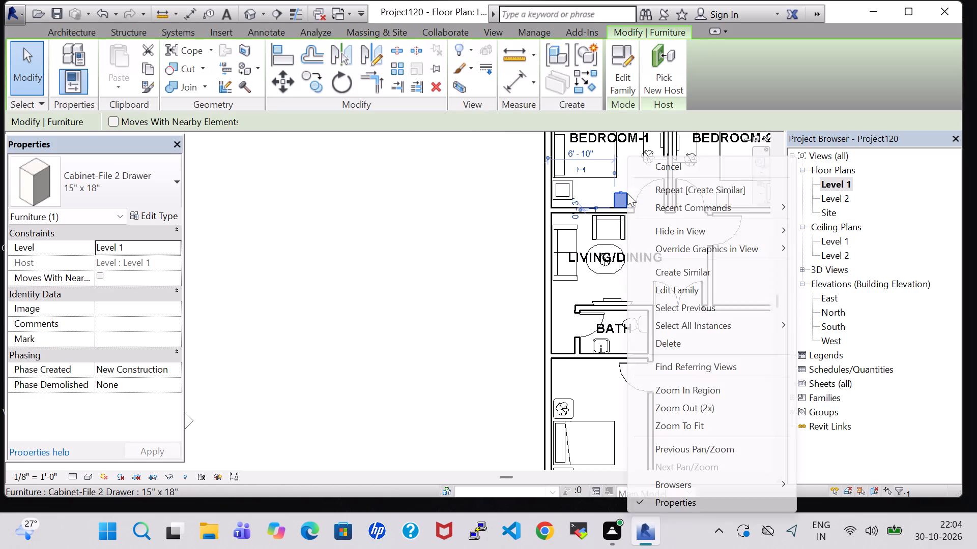
left_click(717, 274)
middle_click_drag(648, 428, 646, 386)
middle_click_drag(645, 380, 615, 291)
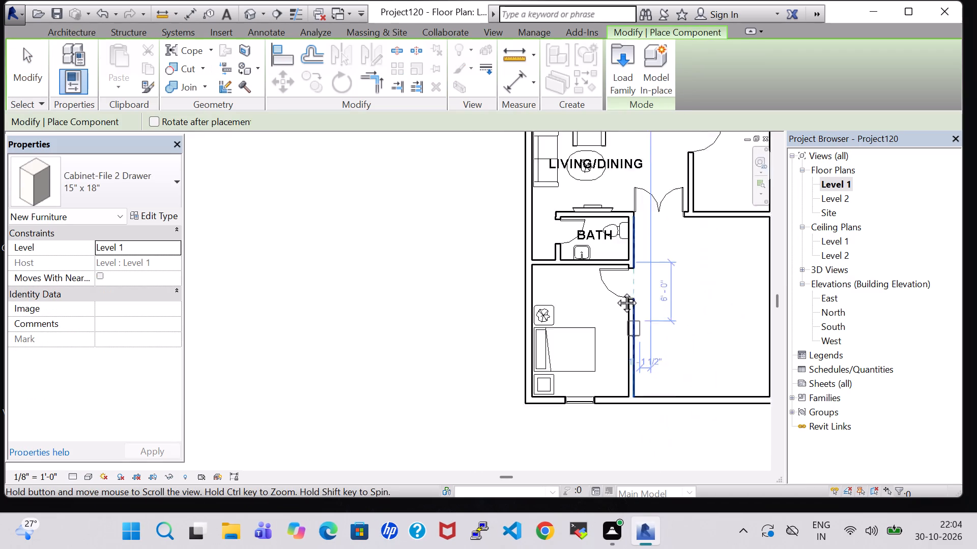
middle_click_drag(615, 291, 615, 290)
key("space")
key("space")
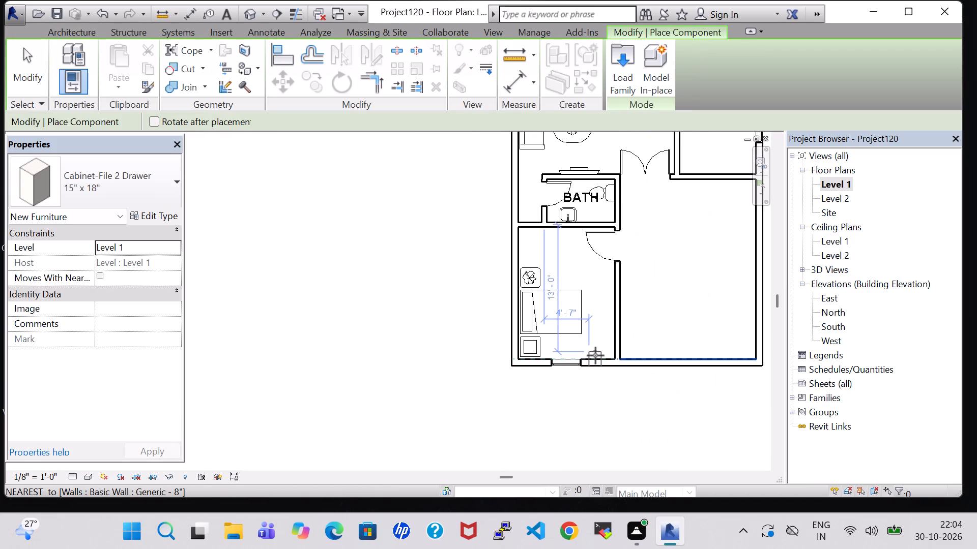
key("space")
key("space")
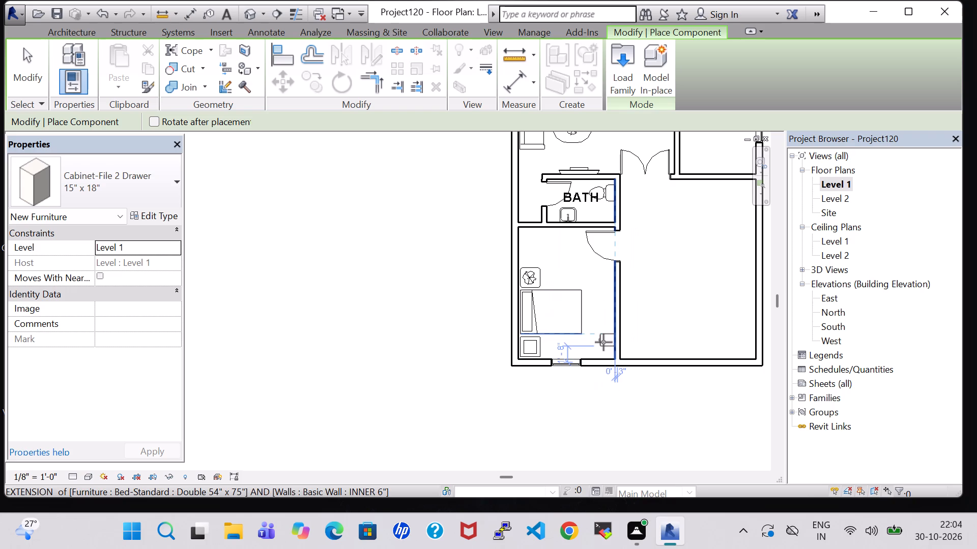
scroll(604, 345, "up", 6)
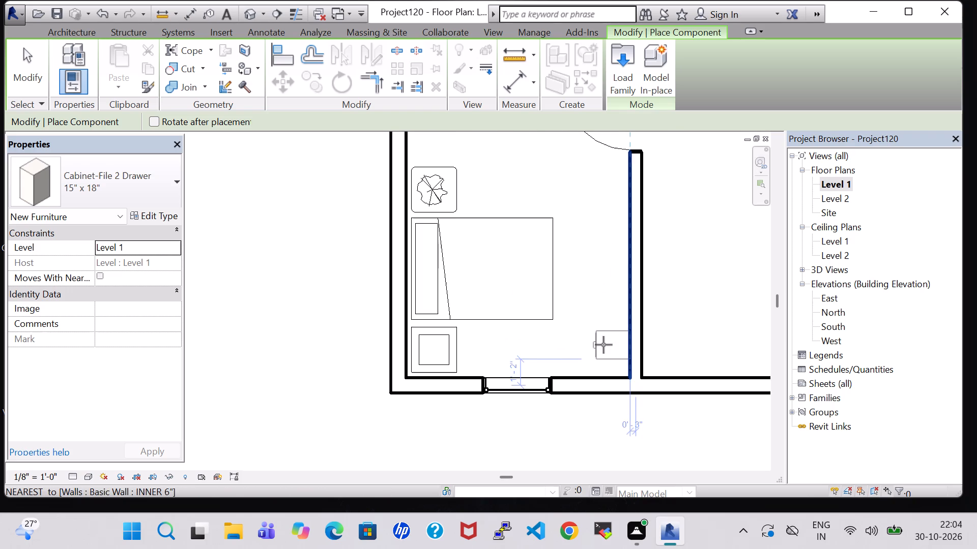
left_click(610, 350)
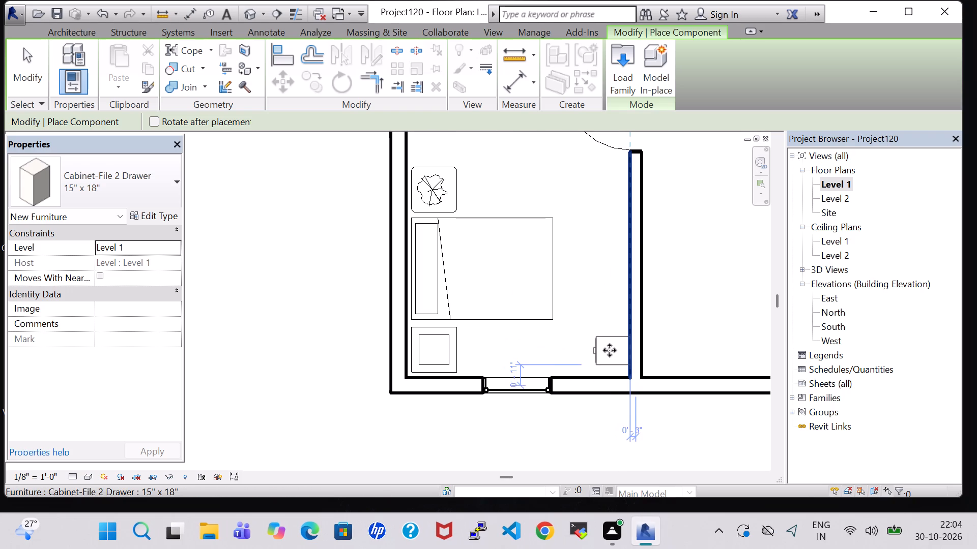
key("Escape")
key("Escape")
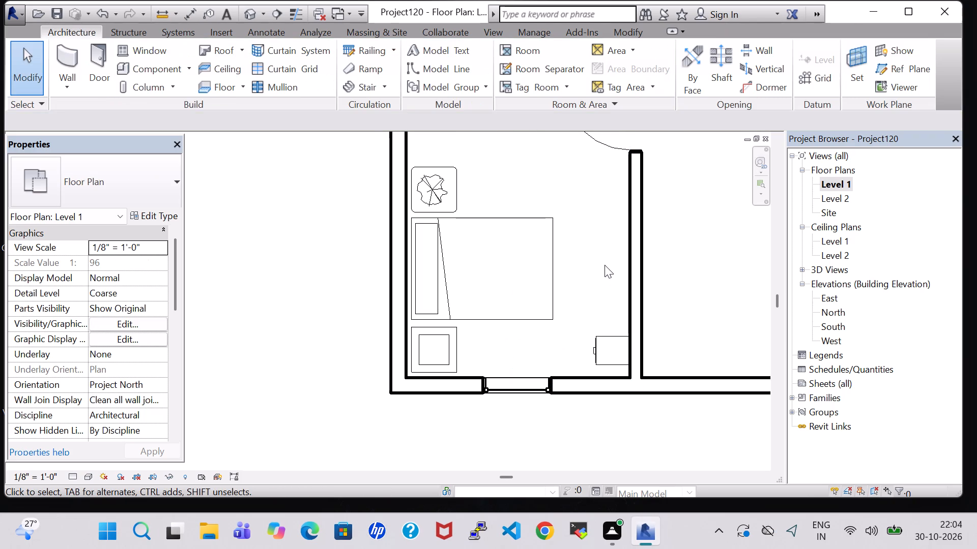
Place a Mirror-Ellipse 24" x 48" similar to the bath's on the new bedroom's inner partition, behind the file cabinet.
middle_click_drag(605, 265, 612, 340)
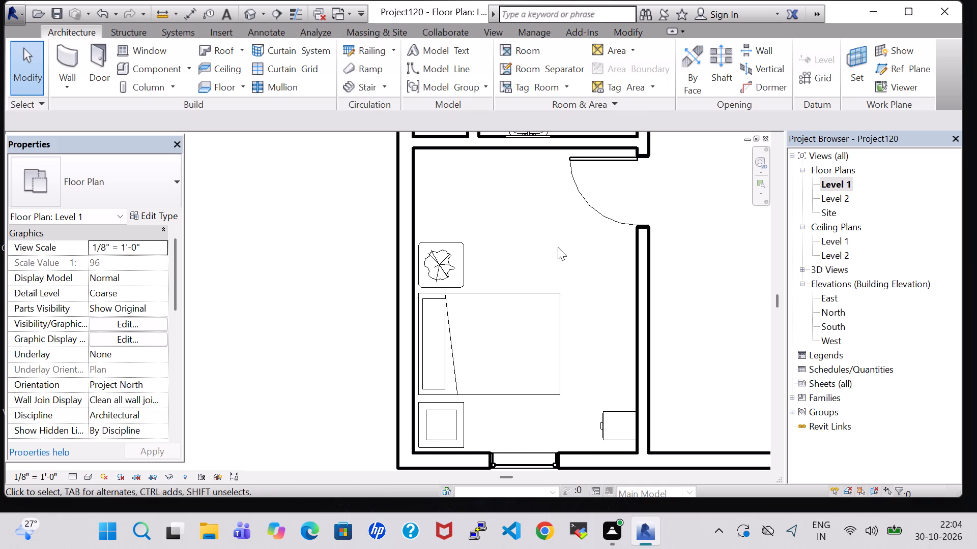
scroll(558, 247, "down", 4)
left_click(548, 182)
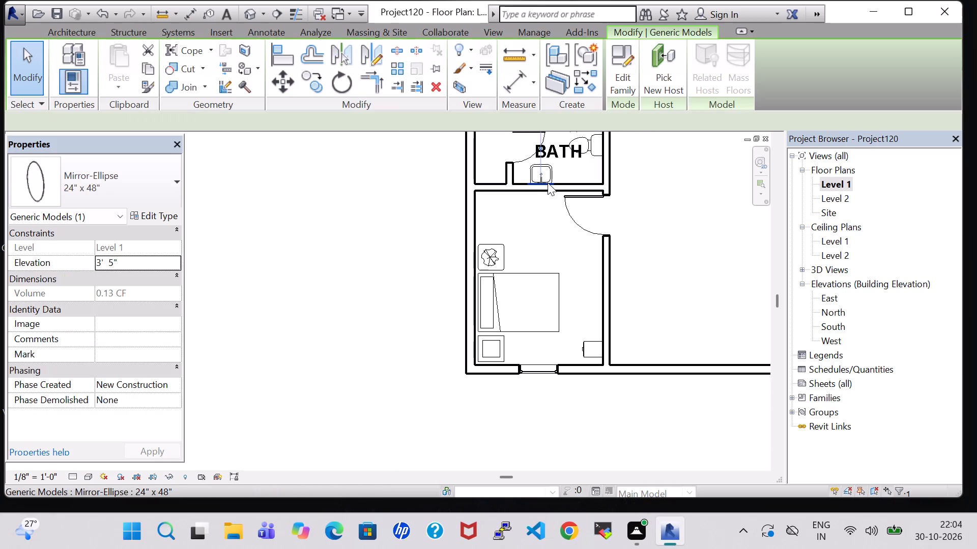
right_click(548, 182)
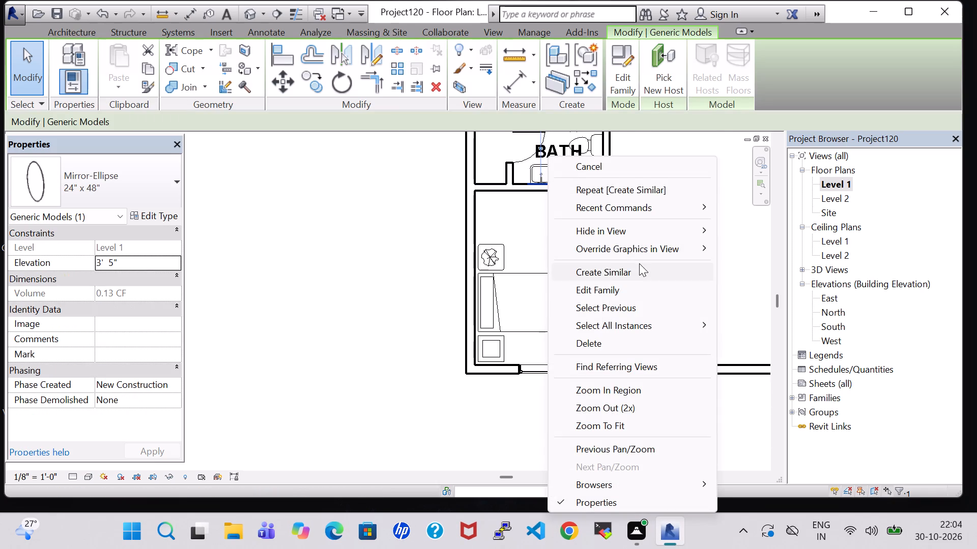
left_click(639, 266)
scroll(617, 358, "up", 8)
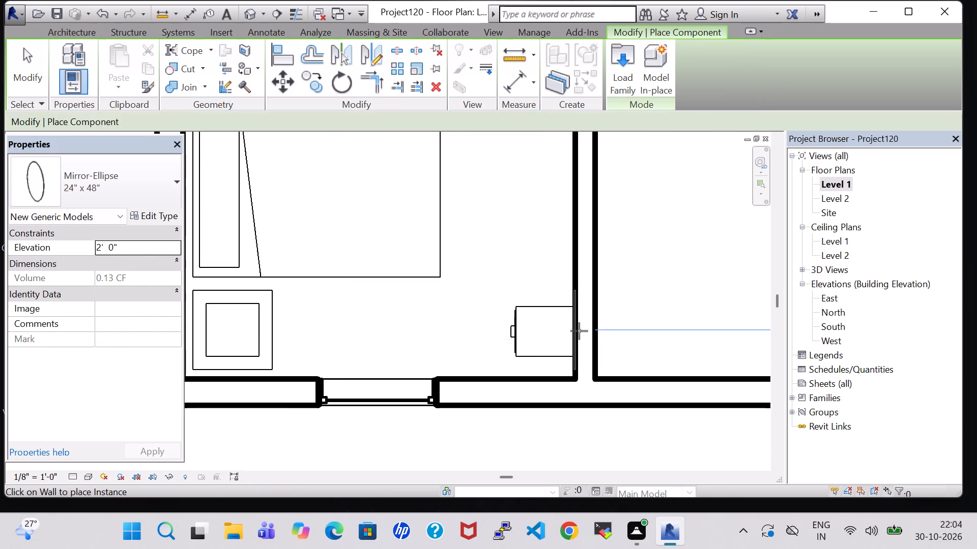
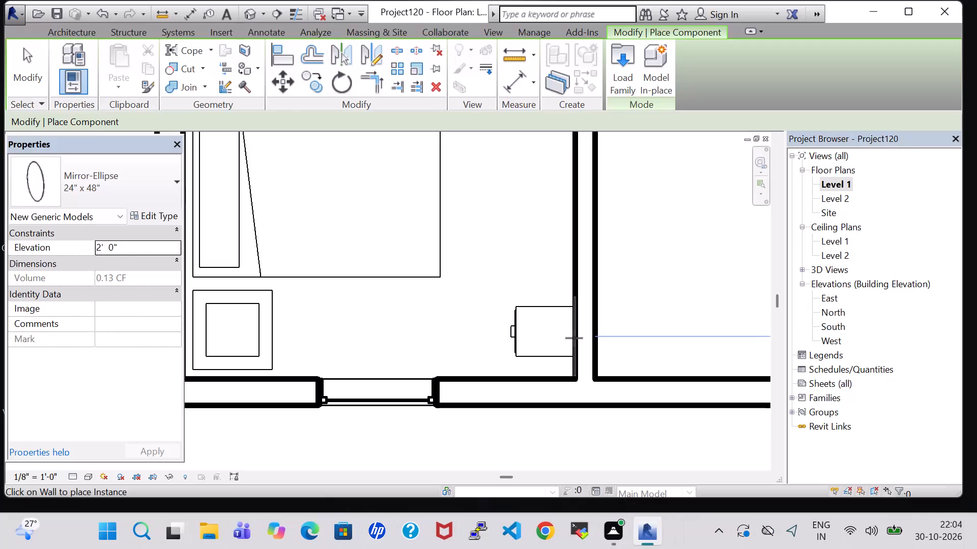
Place a 24" x 48" Mirror-Ellipse on the inner wall behind the file cabinet in the lower bedroom.
scroll(574, 338, "up", 8)
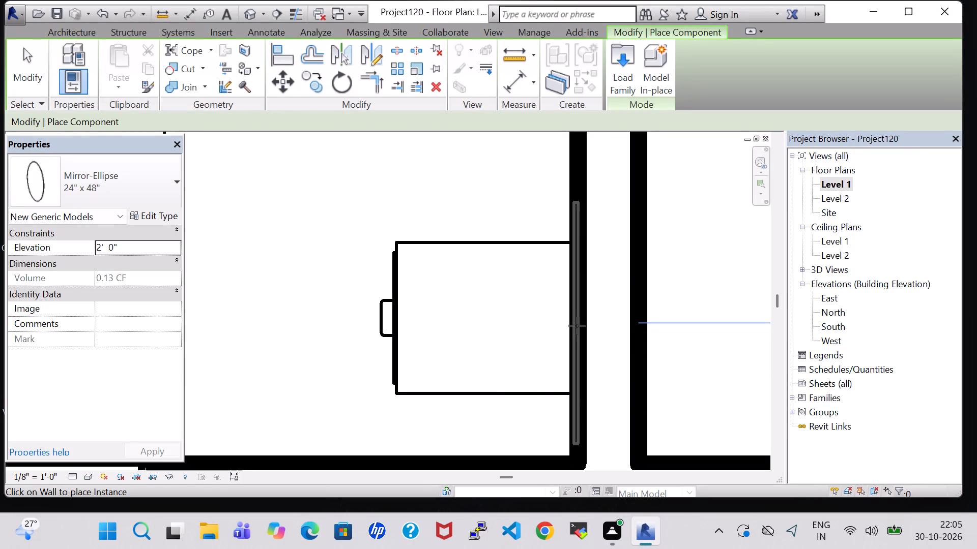
left_click(577, 326)
key("Escape")
key("Escape")
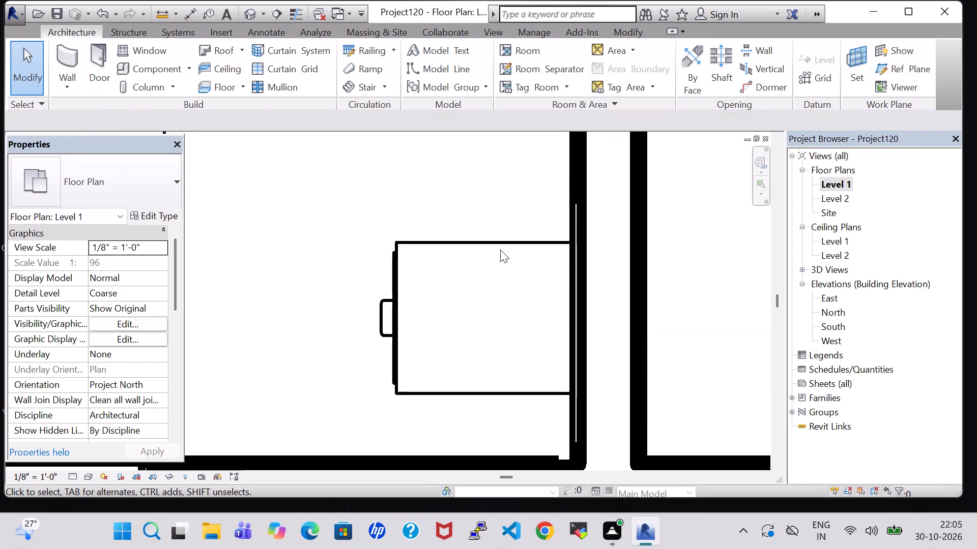
Nudge the two-drawer file cabinet off the inner wall and slightly away from the window wall.
left_click(500, 244)
key("Up")
key("Up")
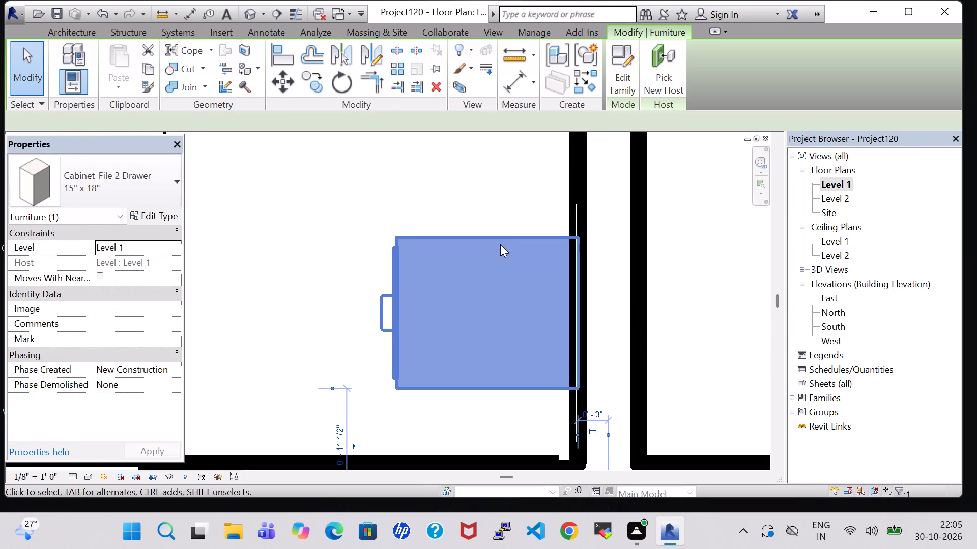
key("Left")
key("Left")
key("Left")
key("Left")
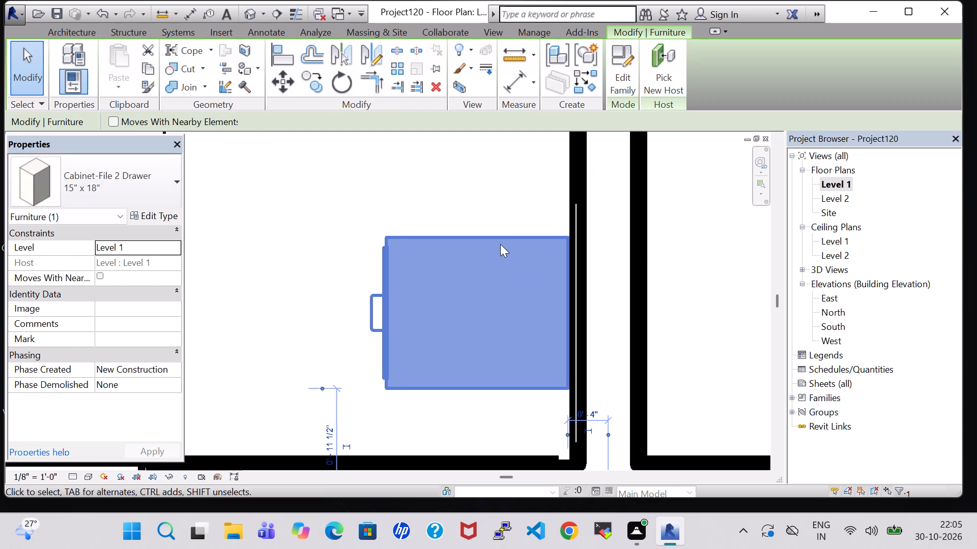
key("Left")
key("Up")
key("Up")
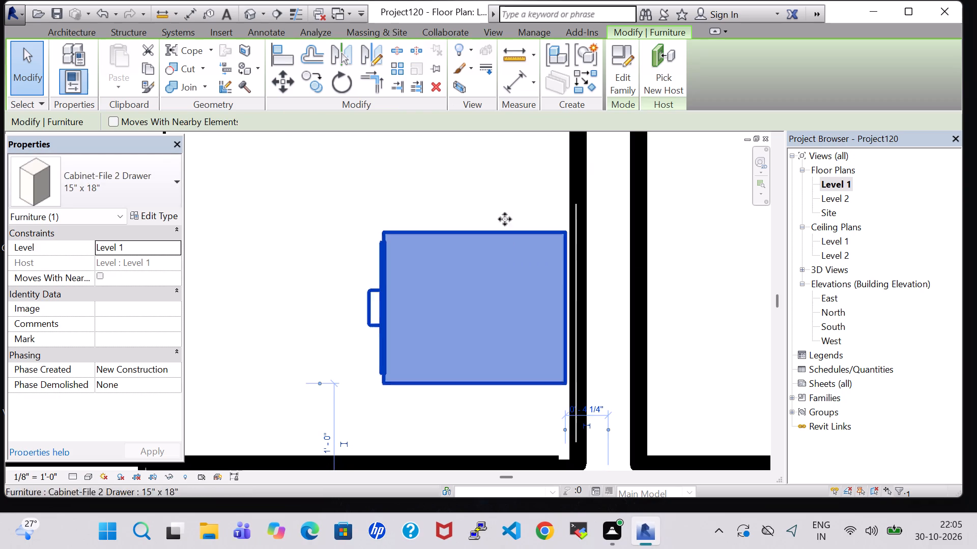
left_click(512, 177)
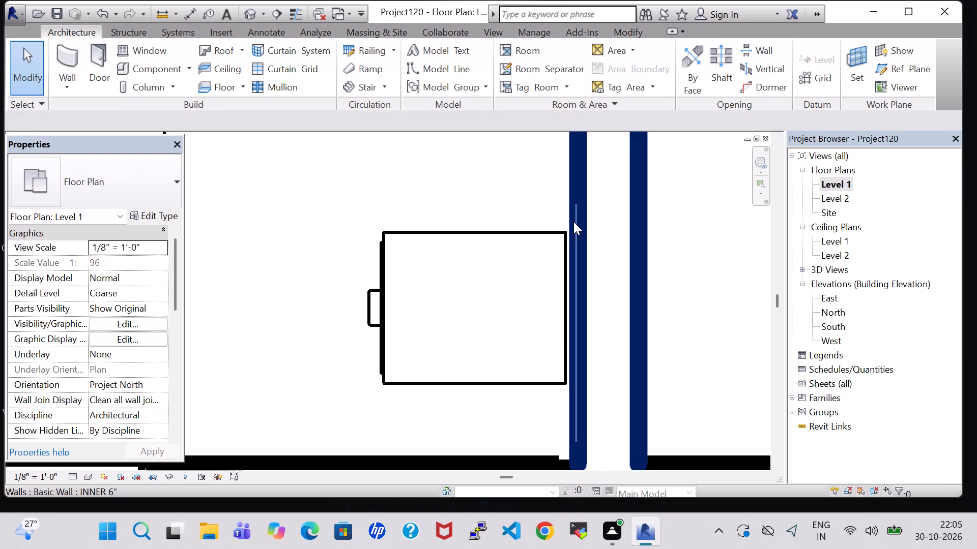
Set the elliptical mirror's elevation to 3' 0".
left_click(573, 222)
left_click(523, 203)
left_click(577, 235)
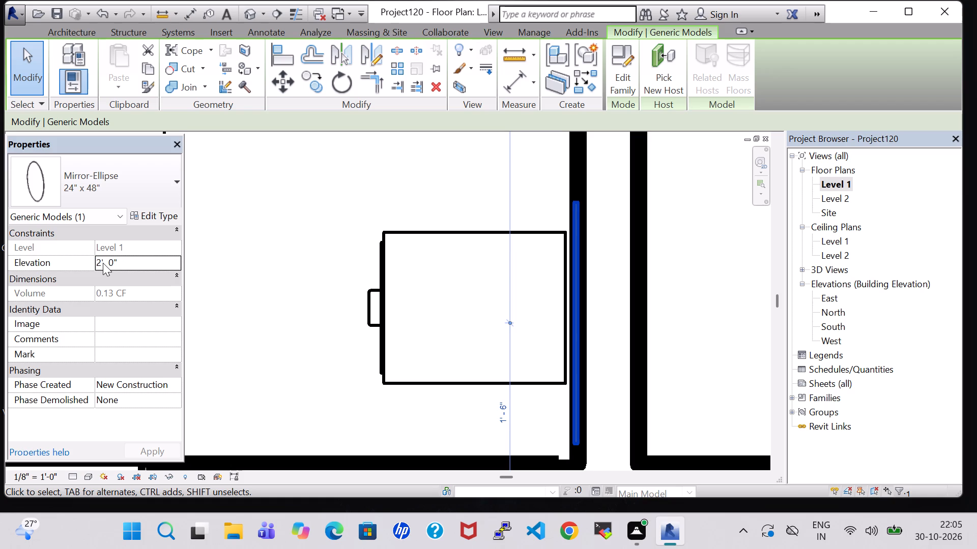
left_click(102, 263)
key("BackSpace")
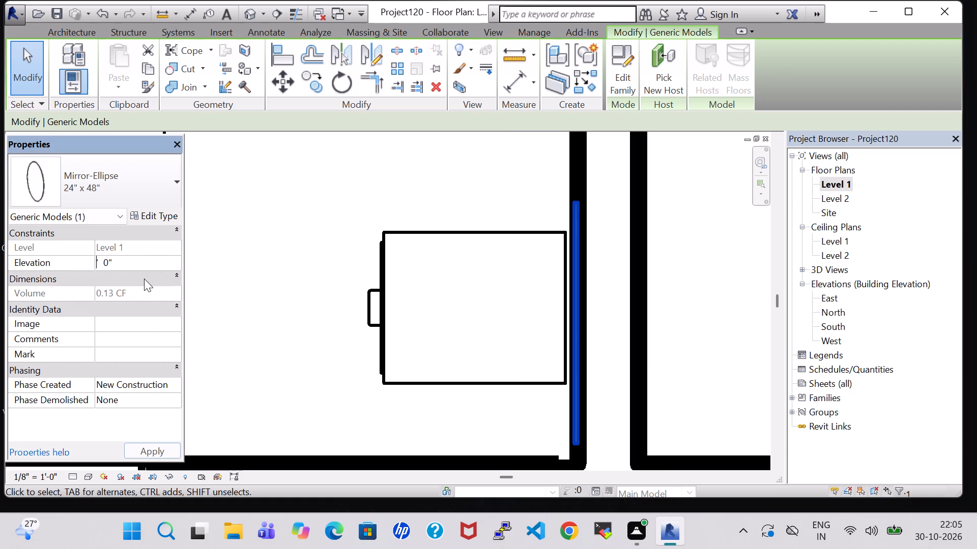
key("3")
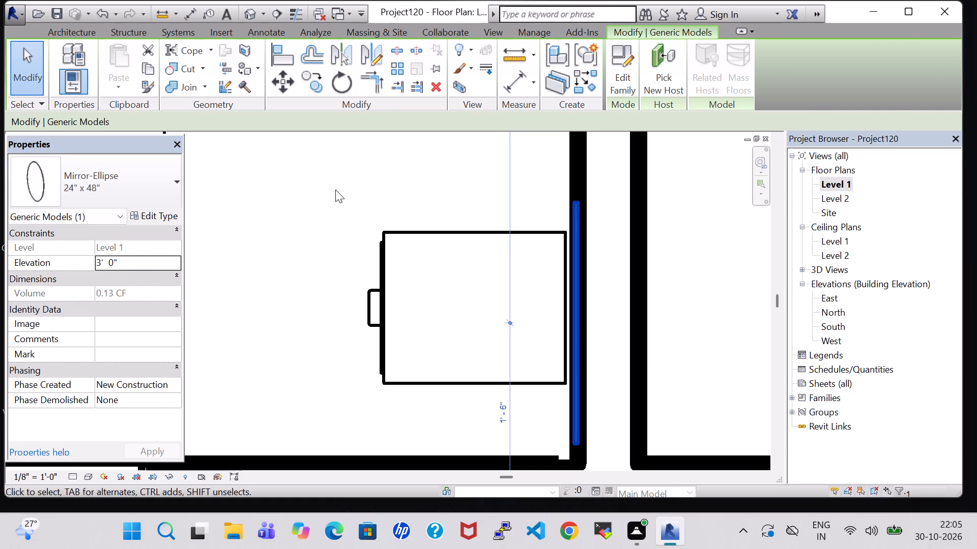
left_click(335, 190)
Examine the furnished rooms in the 3D view, ending at the cabinet and mirror corner of the lower bedroom.
scroll(335, 190, "down", 7)
middle_click_drag(335, 190, 387, 286)
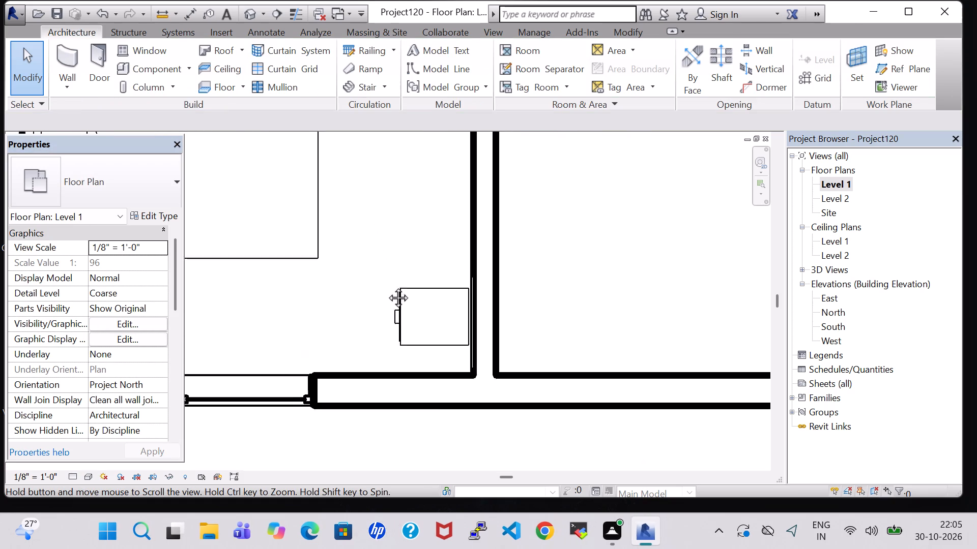
middle_click_drag(387, 286, 393, 308)
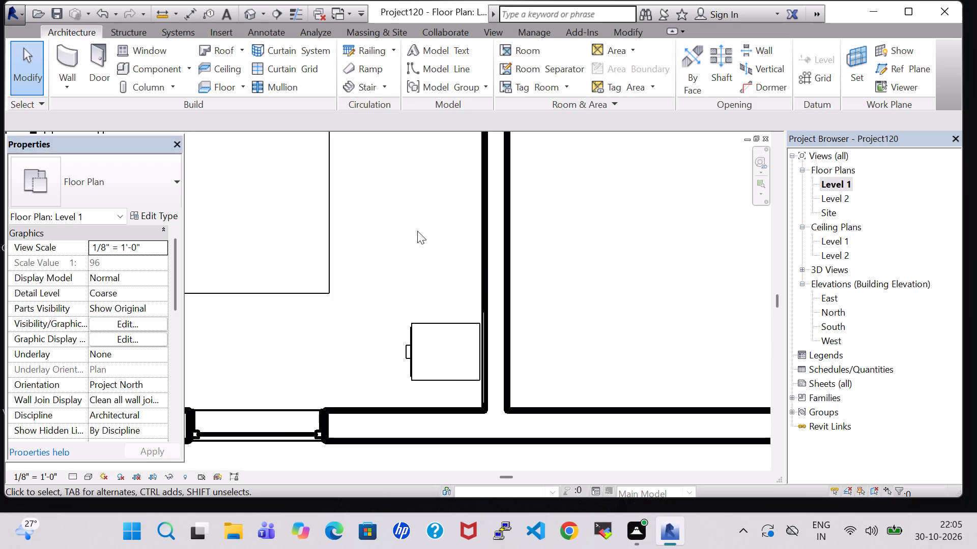
left_click(249, 12)
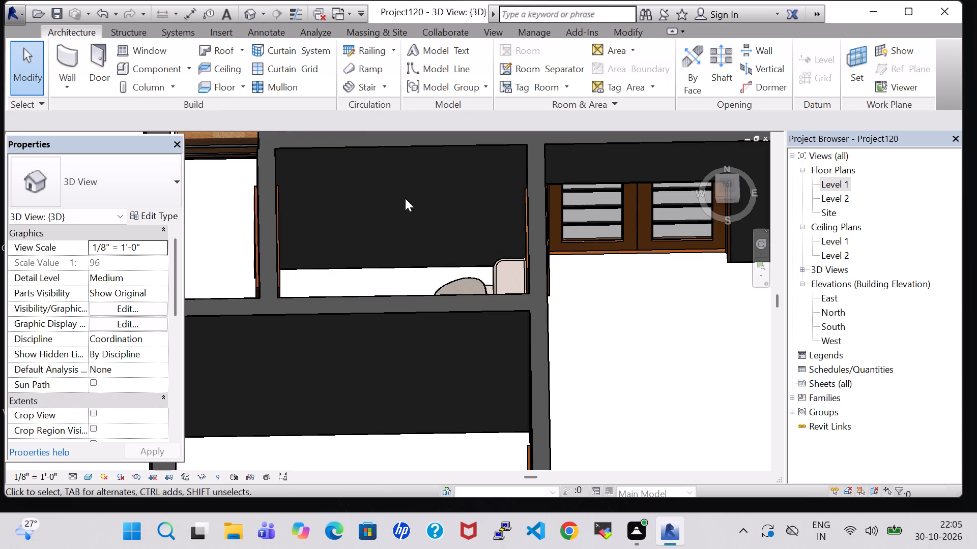
middle_click_drag(404, 227, 472, 330, "shift")
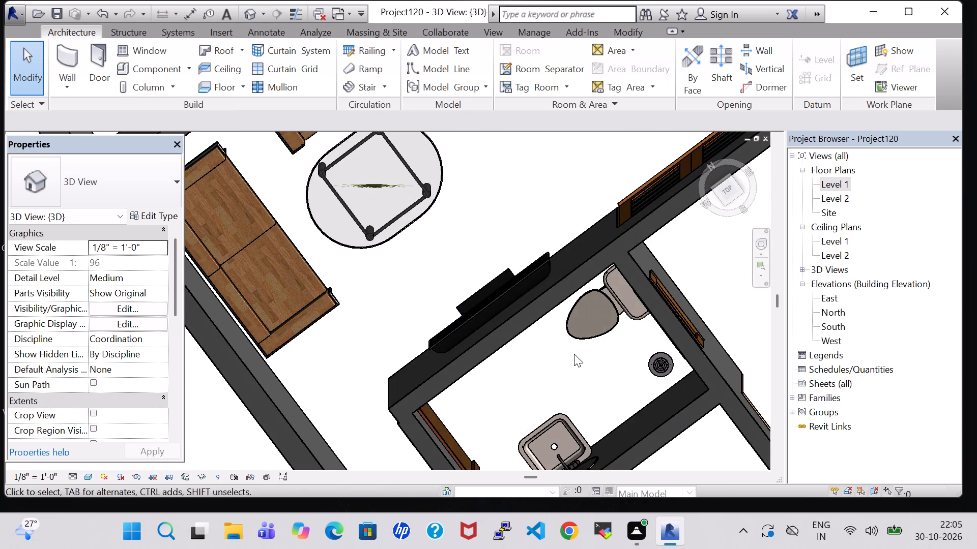
middle_click_drag(580, 362, 603, 242)
middle_click_drag(608, 242, 650, 253)
scroll(601, 235, "down", 2)
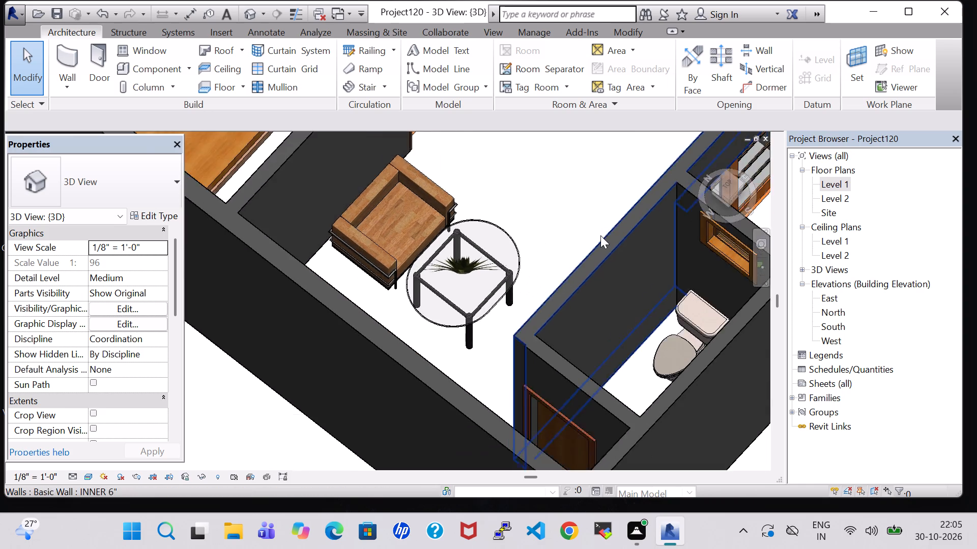
scroll(600, 235, "down", 3)
middle_click_drag(589, 201, 447, 377)
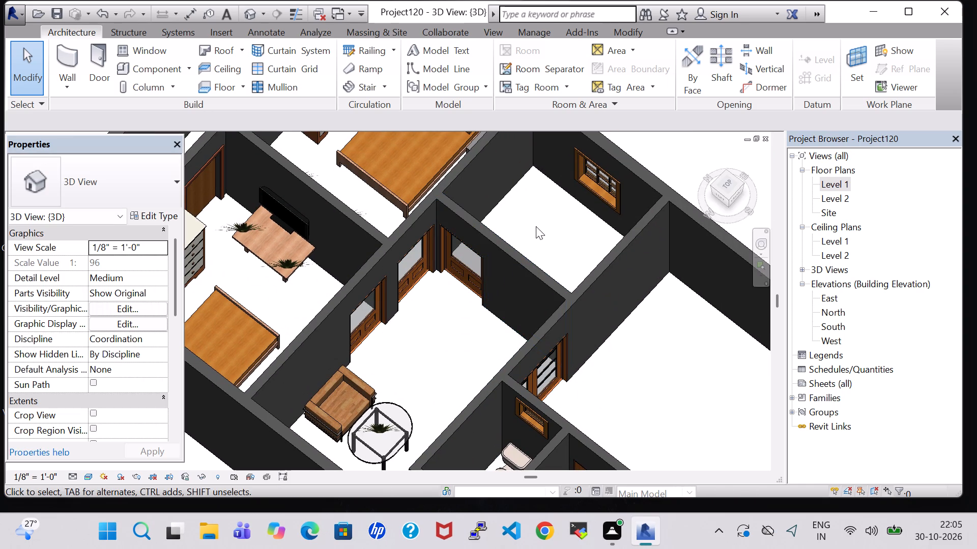
middle_click_drag(536, 225, 481, 285, "shift")
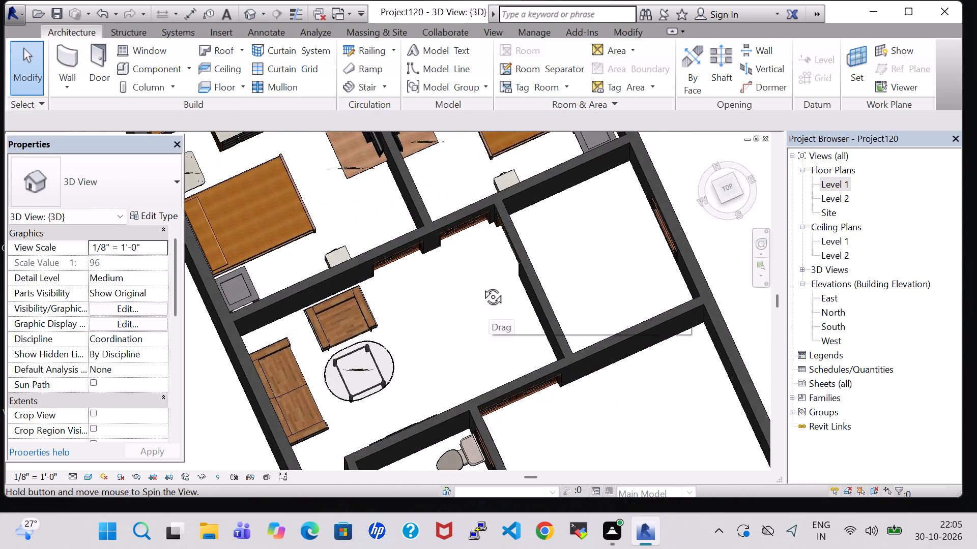
middle_click_drag(481, 285, 469, 306, "shift")
middle_click_drag(491, 215, 492, 229)
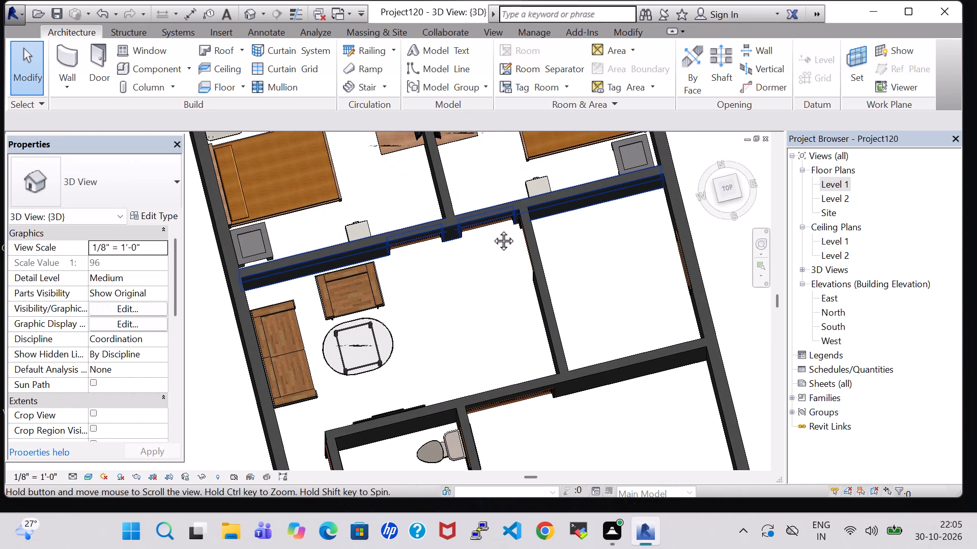
middle_click_drag(492, 229, 489, 100)
middle_click_drag(533, 358, 498, 215)
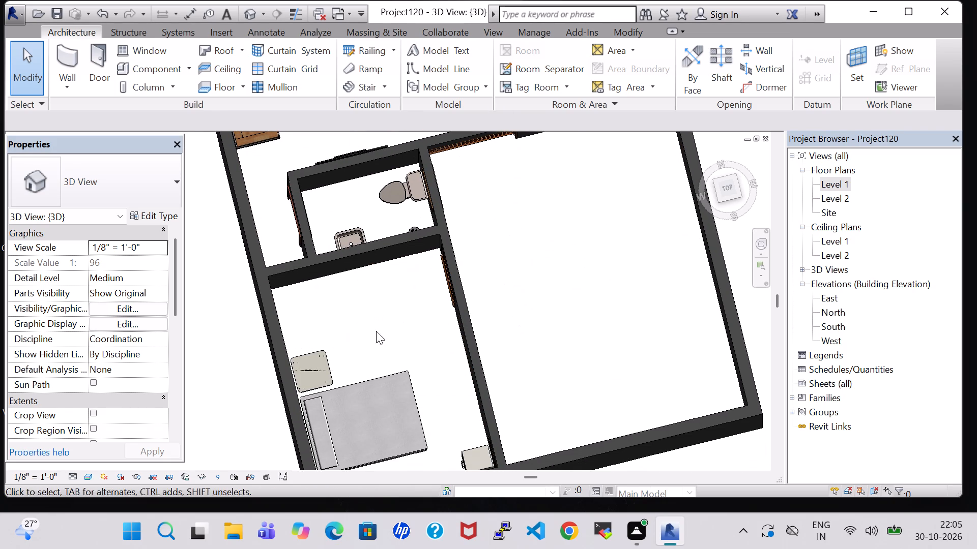
middle_click_drag(429, 400, 416, 248)
middle_click_drag(387, 303, 441, 305, "shift")
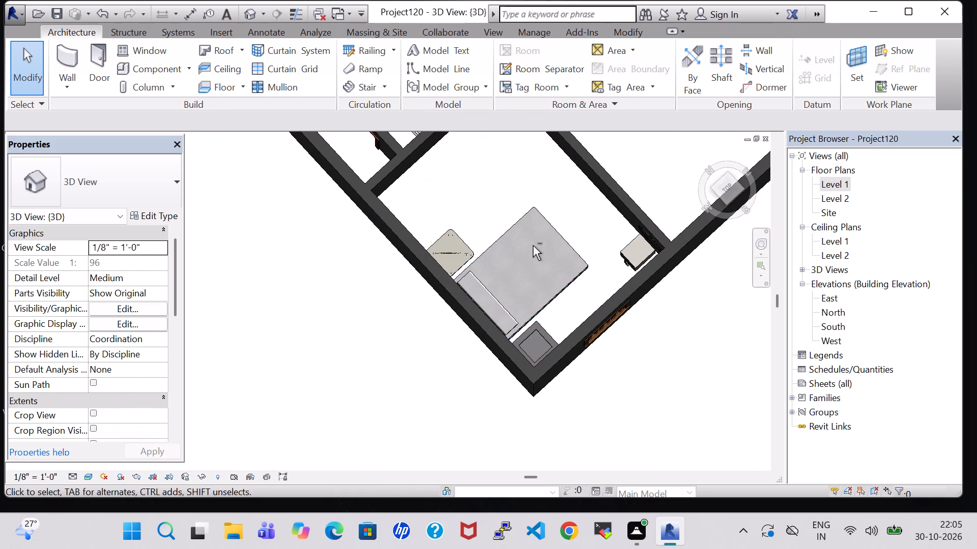
scroll(617, 265, "up", 5)
middle_click_drag(586, 304, 599, 260)
middle_click_drag(607, 209, 459, 315)
On the Level 1 plan, create a dresser similar to Bedroom-1's and place it in the lower bedroom's corner against the bath wall.
double_click(835, 184)
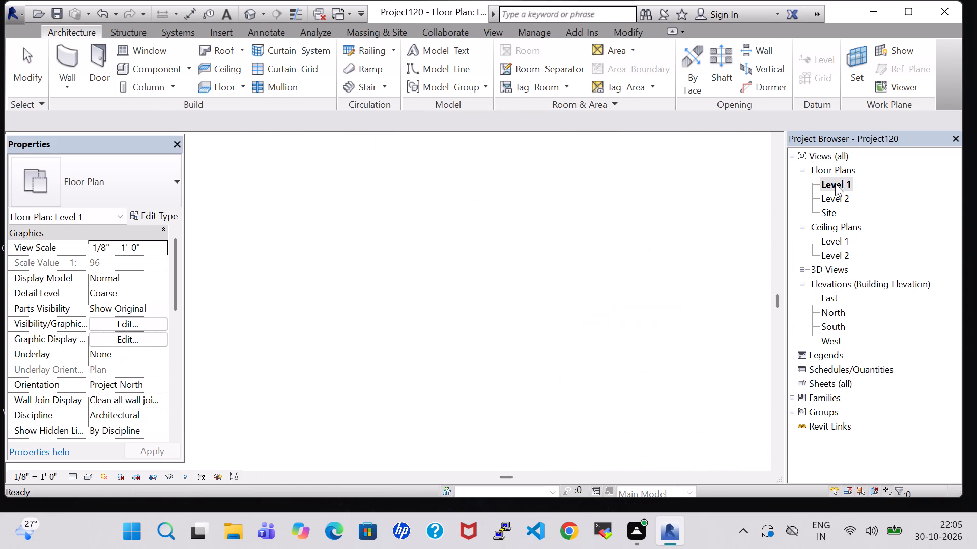
scroll(642, 248, "down", 10)
middle_click_drag(661, 300, 658, 321)
middle_click_drag(656, 342, 654, 349)
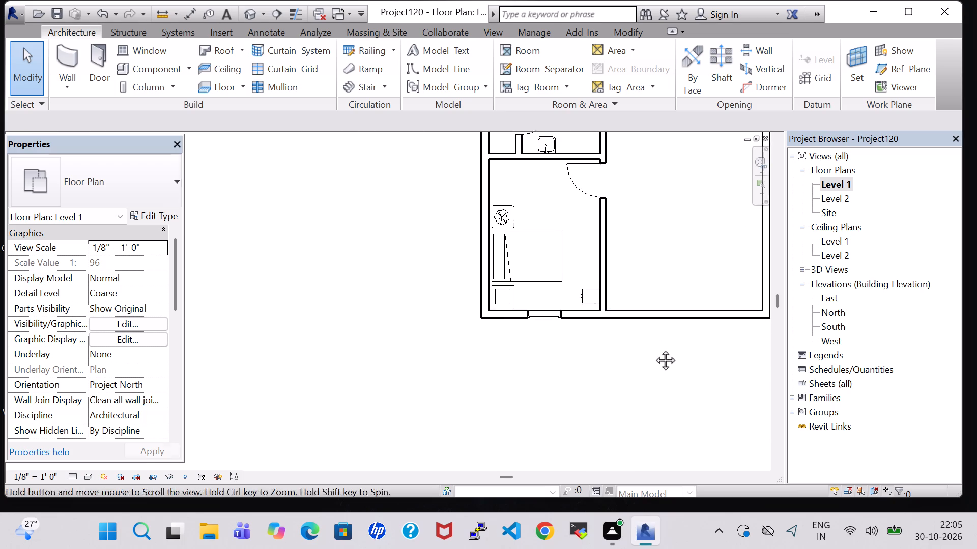
middle_click_drag(654, 349, 654, 348)
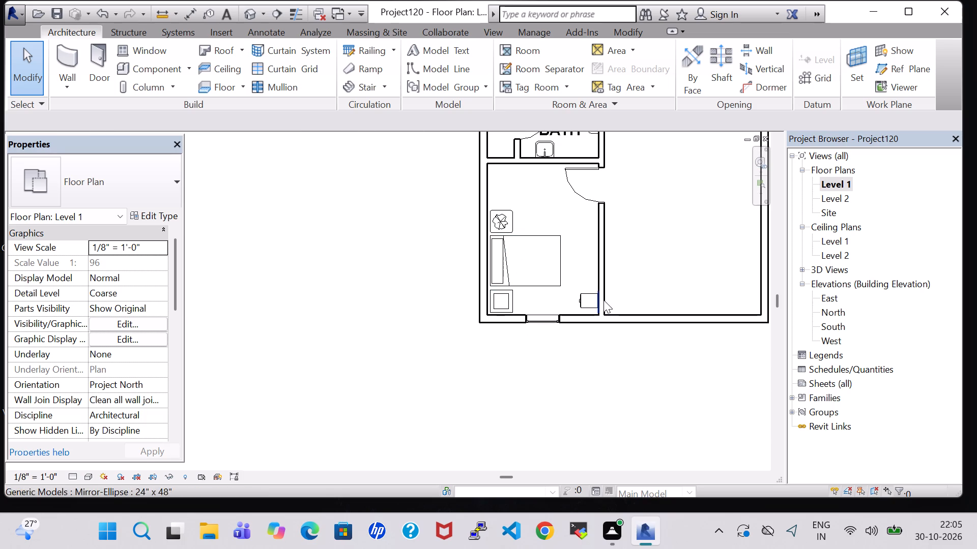
middle_click_drag(634, 245, 649, 350)
scroll(634, 280, "down", 5)
middle_click_drag(634, 280, 628, 360)
left_click(594, 216)
right_click(594, 216)
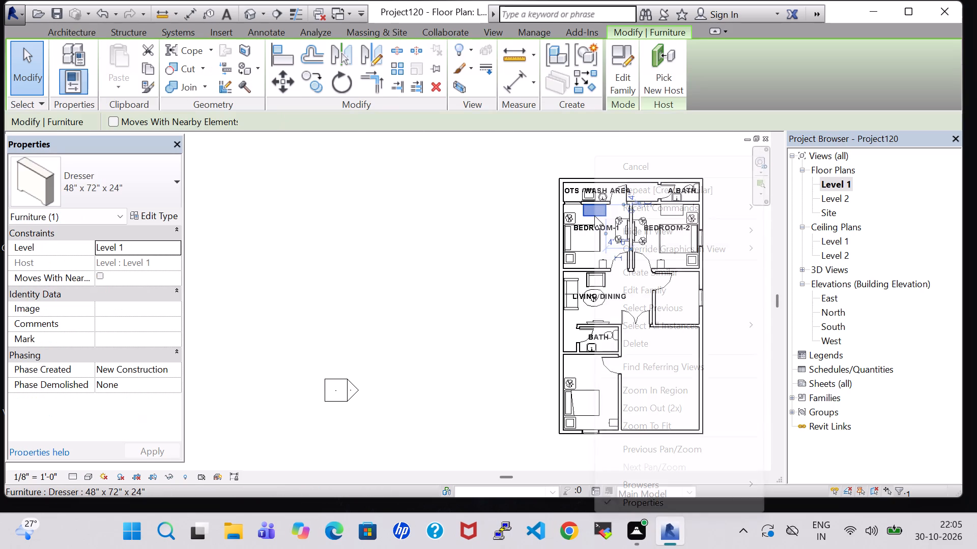
left_click(669, 269)
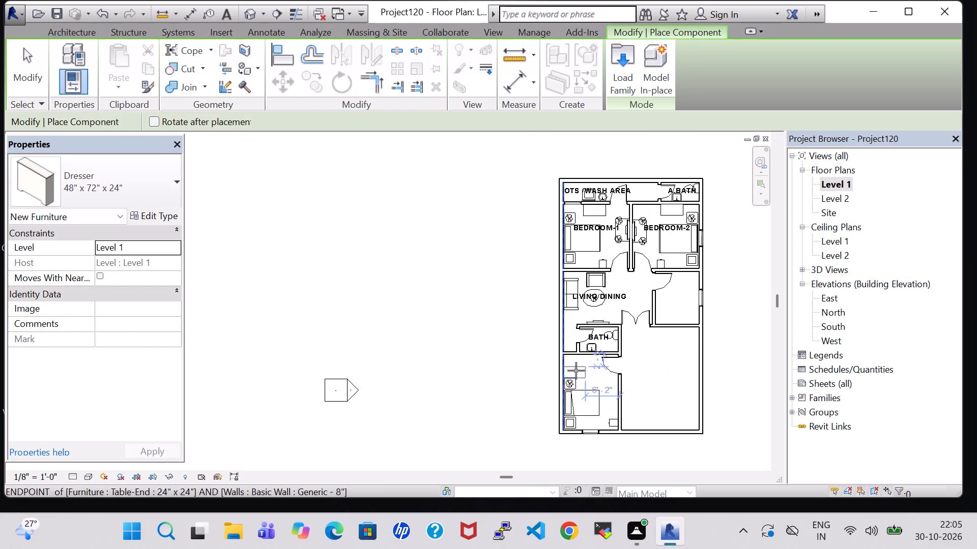
scroll(576, 371, "up", 6)
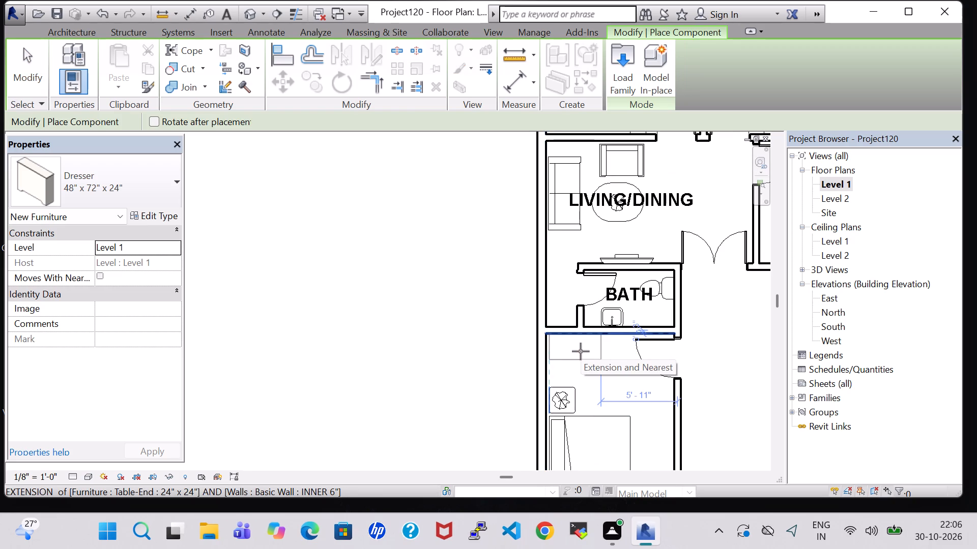
left_click(581, 351)
key("Escape")
key("Escape")
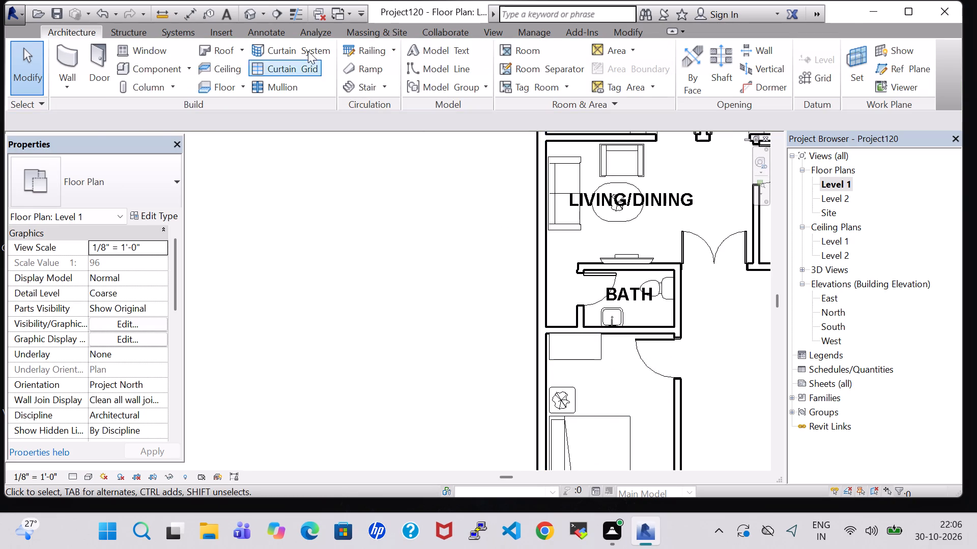
Check the new dresser in the 3D view, then return to the Level 1 floor plan's lower bedroom.
left_click(251, 11)
scroll(470, 293, "down", 2)
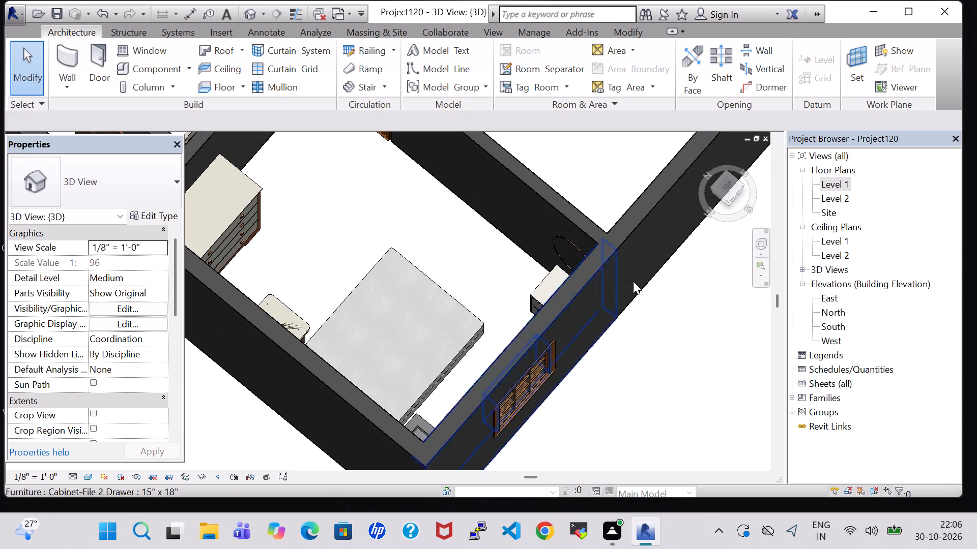
double_click(823, 185)
scroll(749, 291, "down", 2)
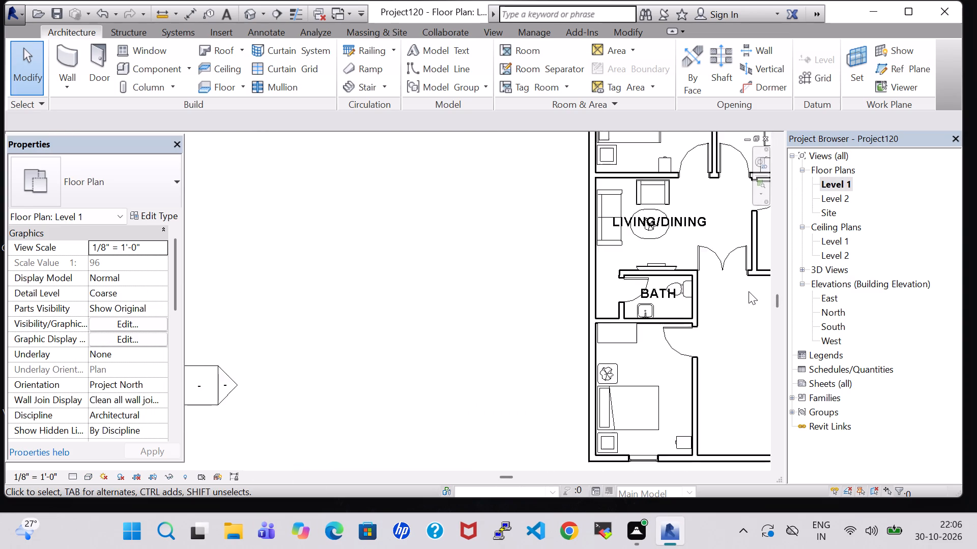
scroll(749, 291, "down", 2)
middle_click(724, 328)
middle_click_drag(724, 328, 685, 322)
scroll(346, 291, "up", 5)
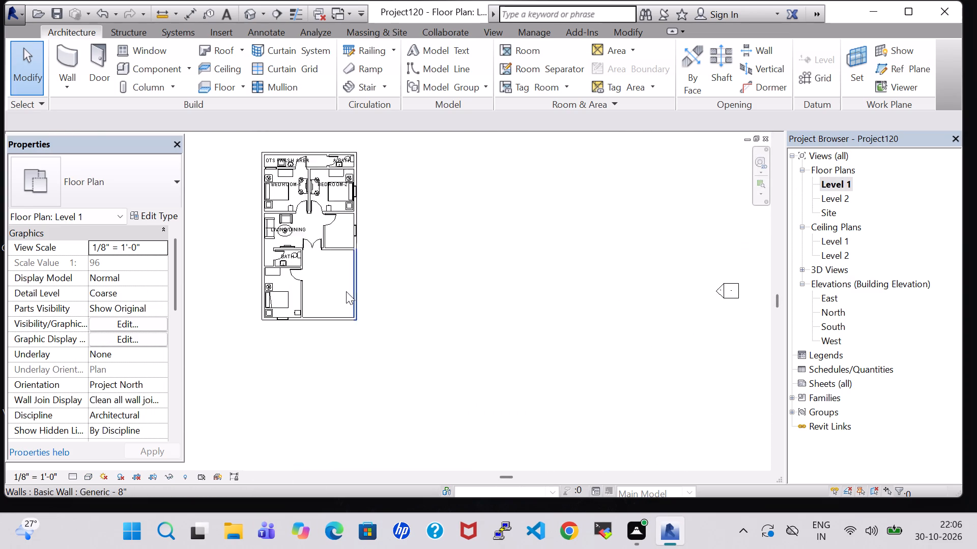
scroll(346, 291, "up", 7)
middle_click_drag(303, 285, 557, 333)
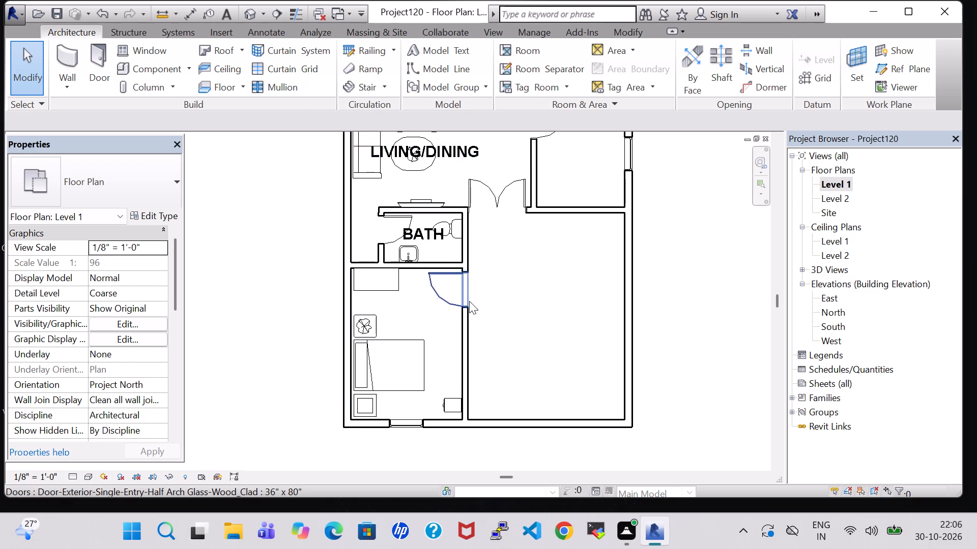
Create a 42" flat-screen TV similar to Bedroom-2's, rotated parallel to the lower bedroom's inner wall, and place it there opposite the bed.
scroll(469, 301, "down", 1)
middle_click_drag(515, 297, 523, 429)
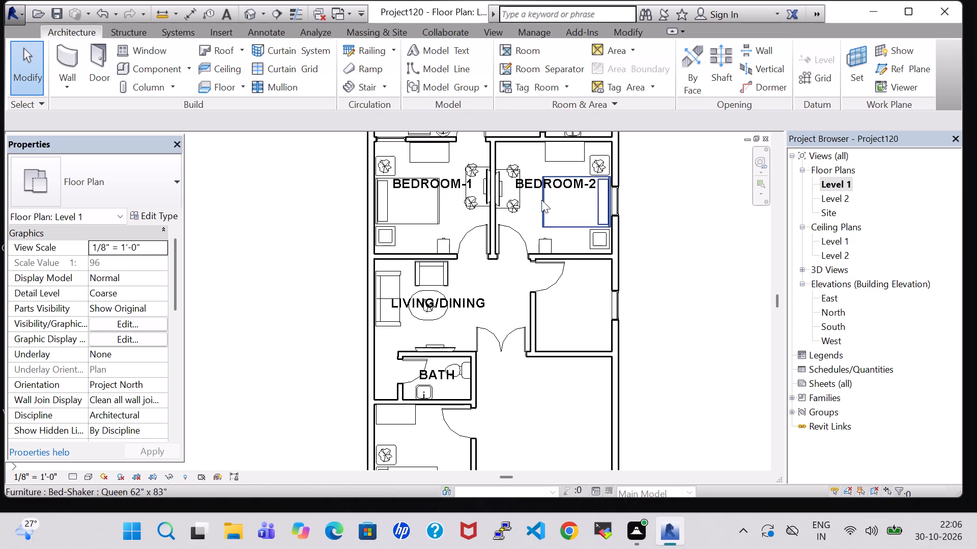
left_click(500, 185)
right_click(500, 185)
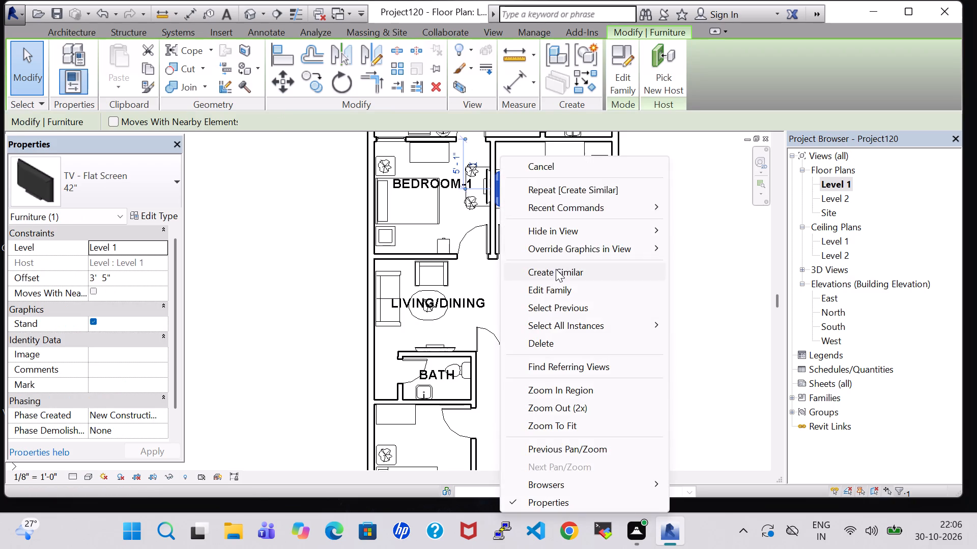
left_click(556, 269)
middle_click_drag(520, 424, 519, 314)
scroll(426, 371, "up", 3)
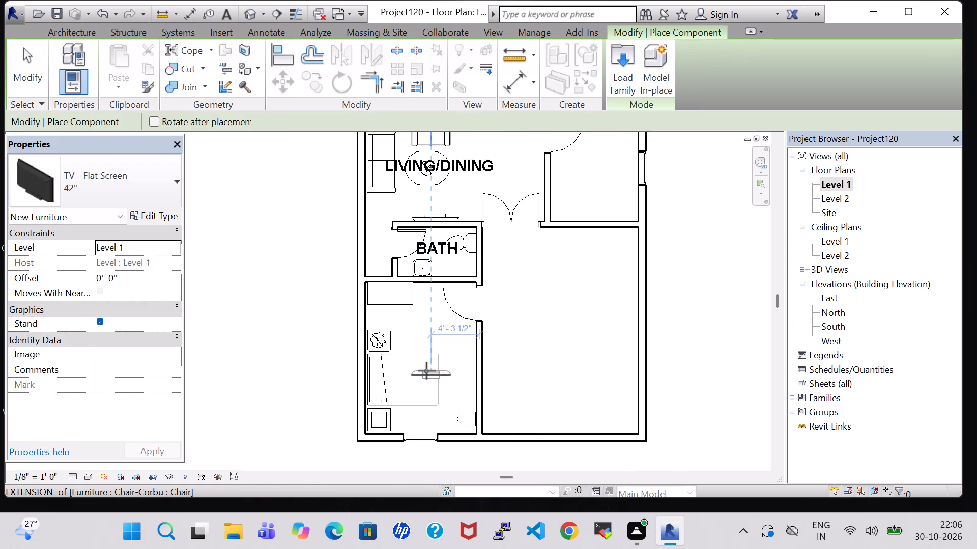
scroll(426, 371, "up", 3)
key("space")
key("space")
key("space")
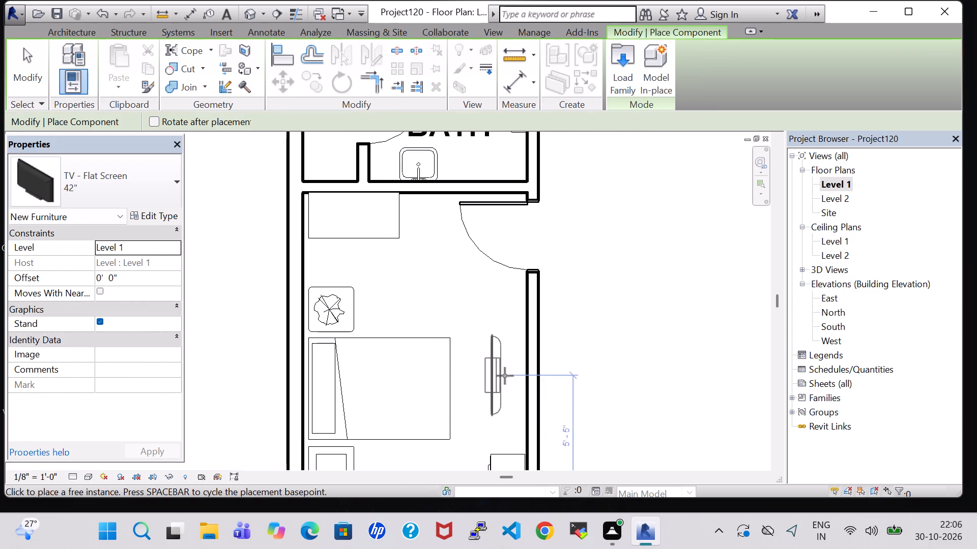
left_click(523, 376)
key("Escape")
key("Escape")
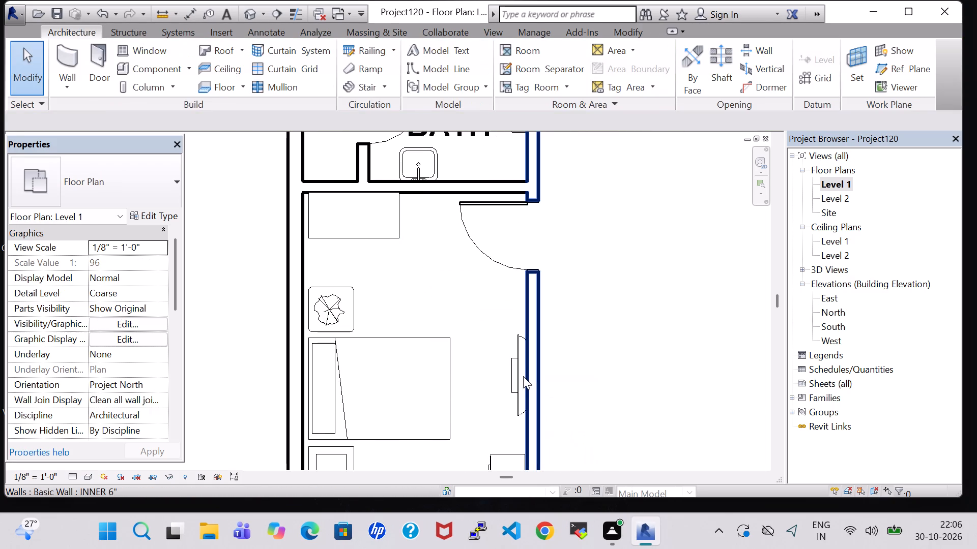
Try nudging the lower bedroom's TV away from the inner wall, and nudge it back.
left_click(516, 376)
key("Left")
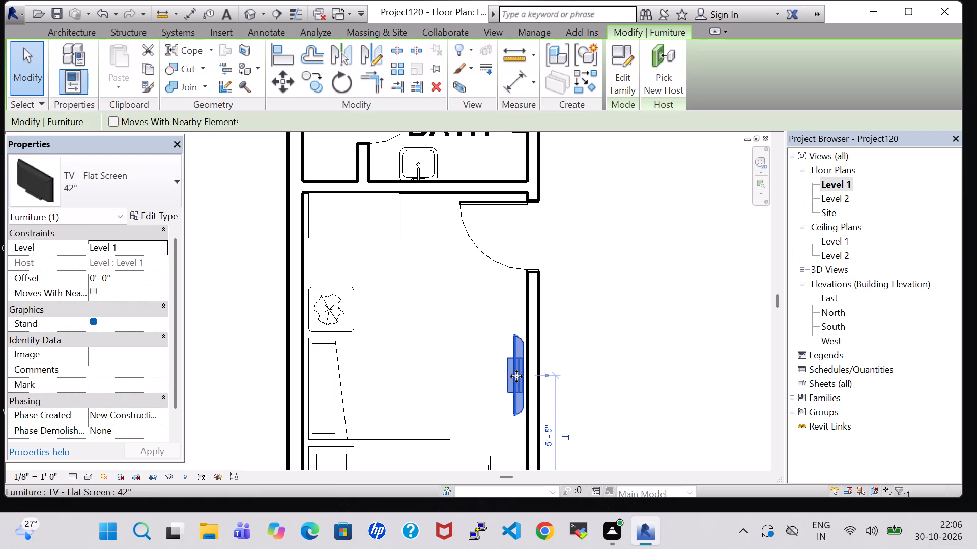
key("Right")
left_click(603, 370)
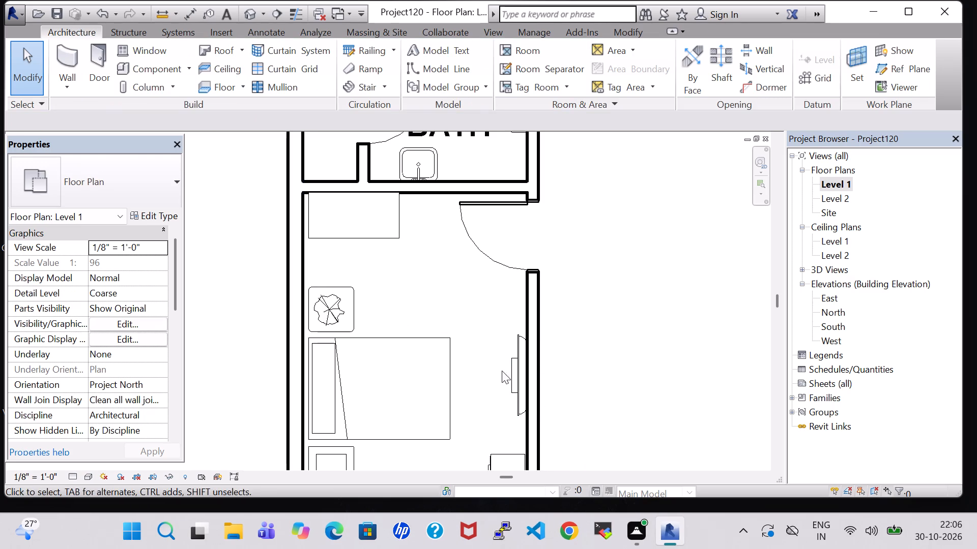
Raise the lower bedroom's 42" flat-screen TV by setting its offset from Level 1 to 3' 5".
left_click(508, 373)
double_click(95, 278)
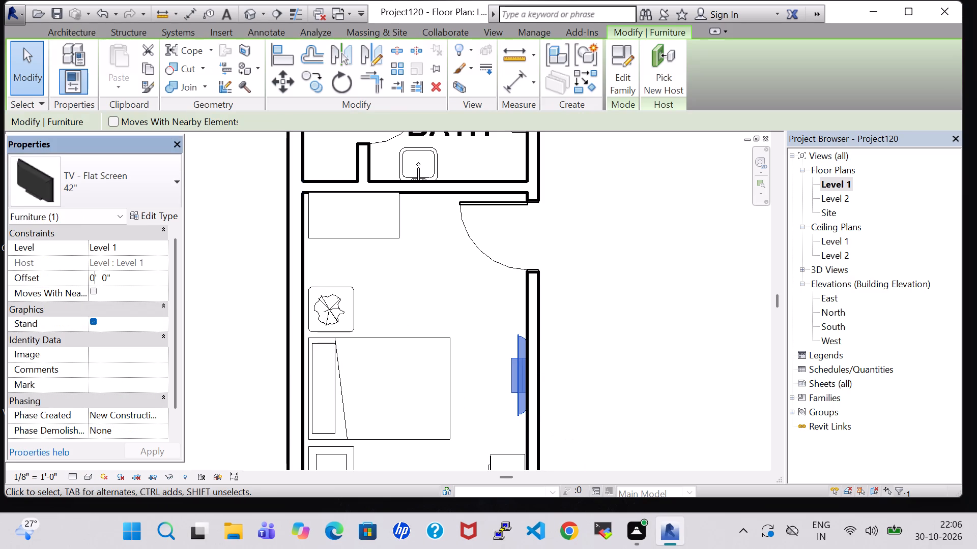
key("BackSpace")
key("3")
key("Right")
key("Right")
key("Right")
key("Right")
key("BackSpace")
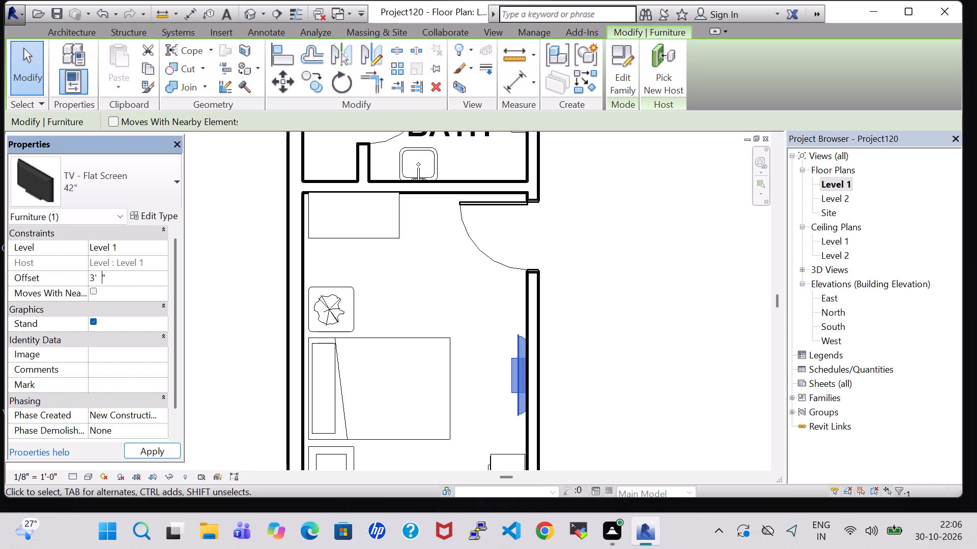
key("5")
left_click(154, 453)
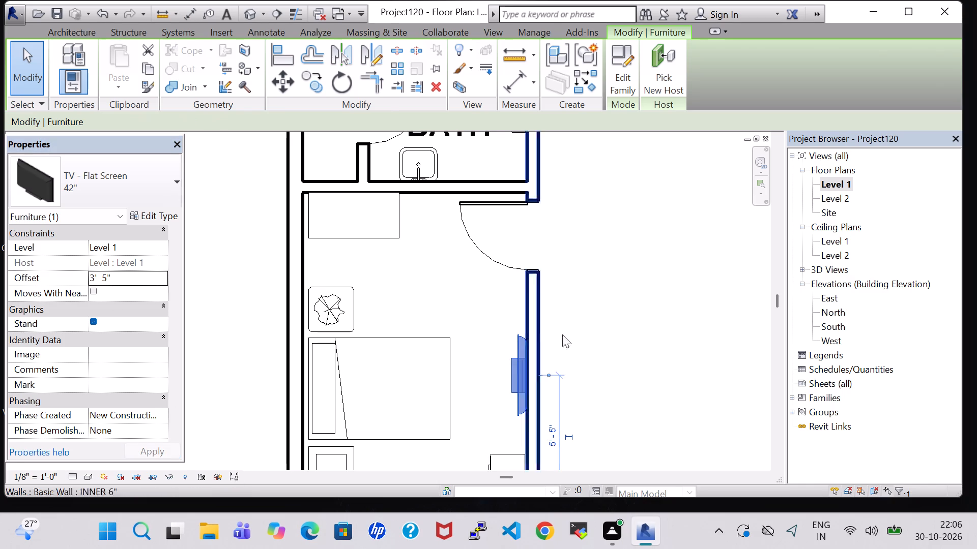
left_click(636, 327)
Check the raised TV on the lower bedroom's wall in the 3D view, then return to the Level 1 floor plan.
left_click(249, 9)
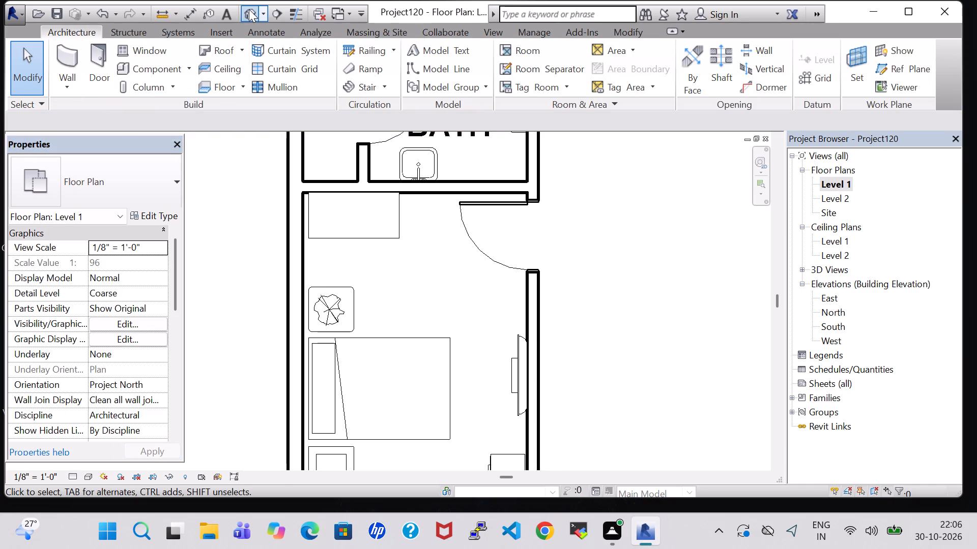
middle_click_drag(461, 259, 483, 210, "shift")
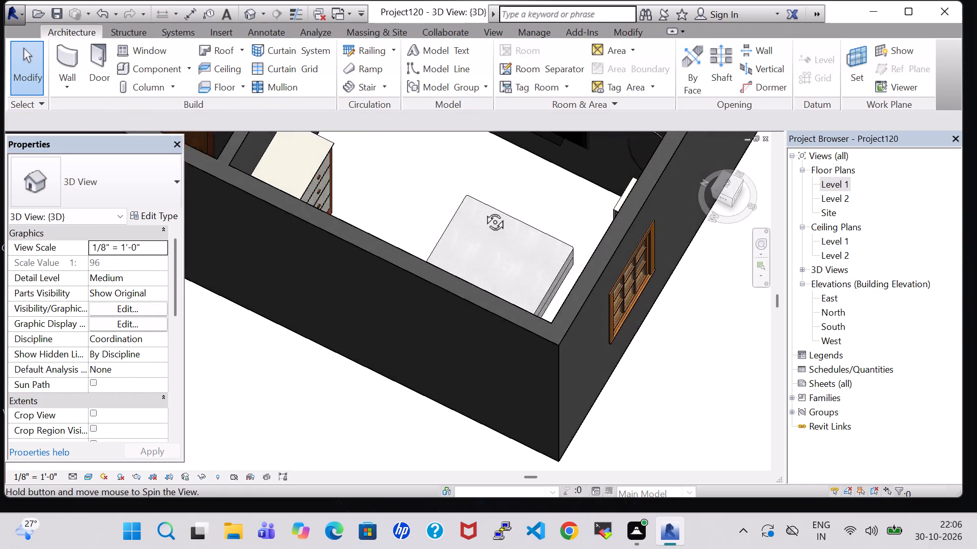
middle_click_drag(483, 210, 484, 204, "shift")
middle_click_drag(475, 148, 556, 365)
middle_click_drag(556, 357, 580, 364)
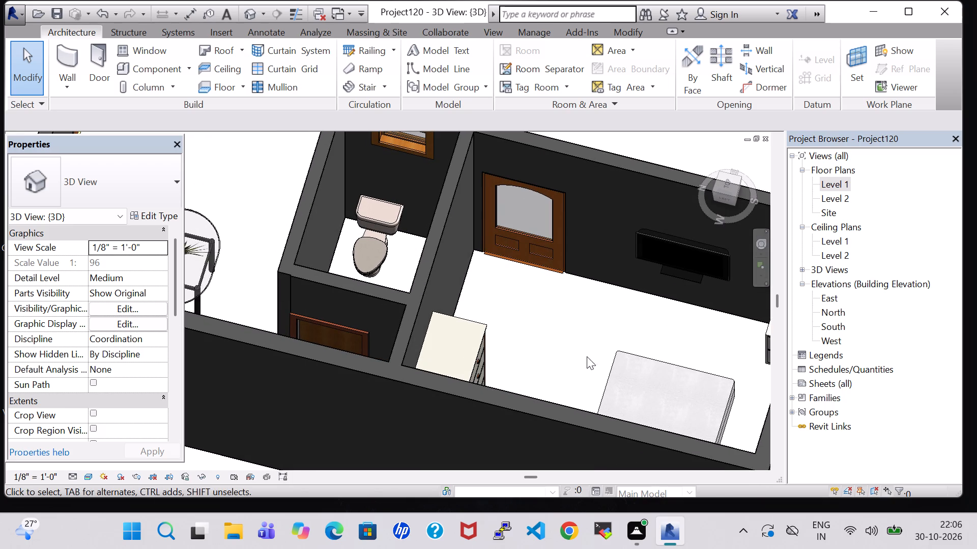
middle_click_drag(592, 350, 495, 359, "shift")
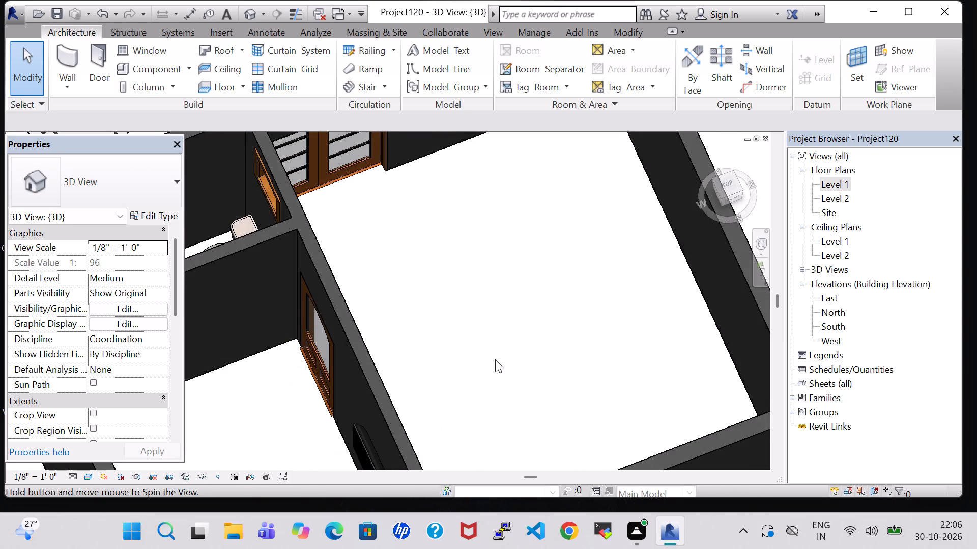
double_click(840, 186)
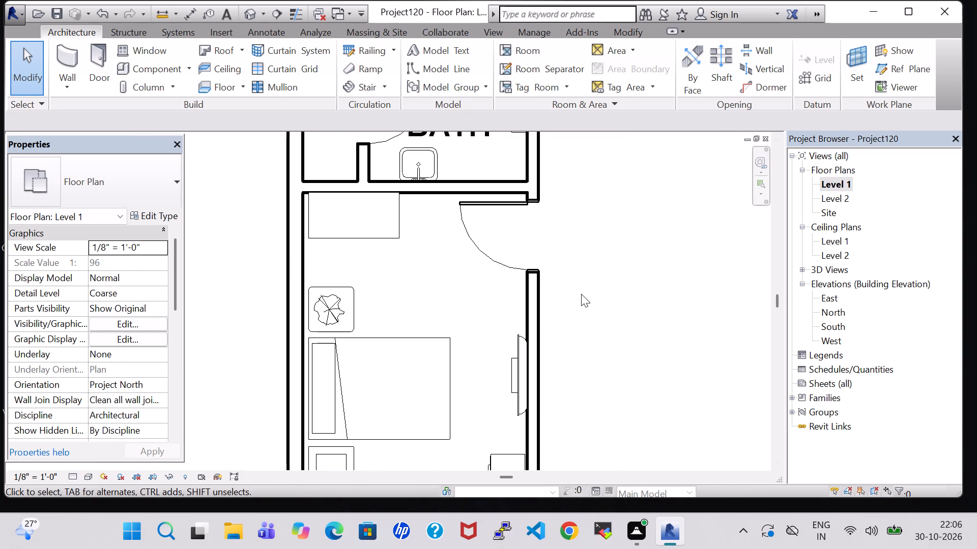
Place a tagged room in the lower bedroom below the bath.
scroll(581, 294, "down", 4)
left_click(530, 52)
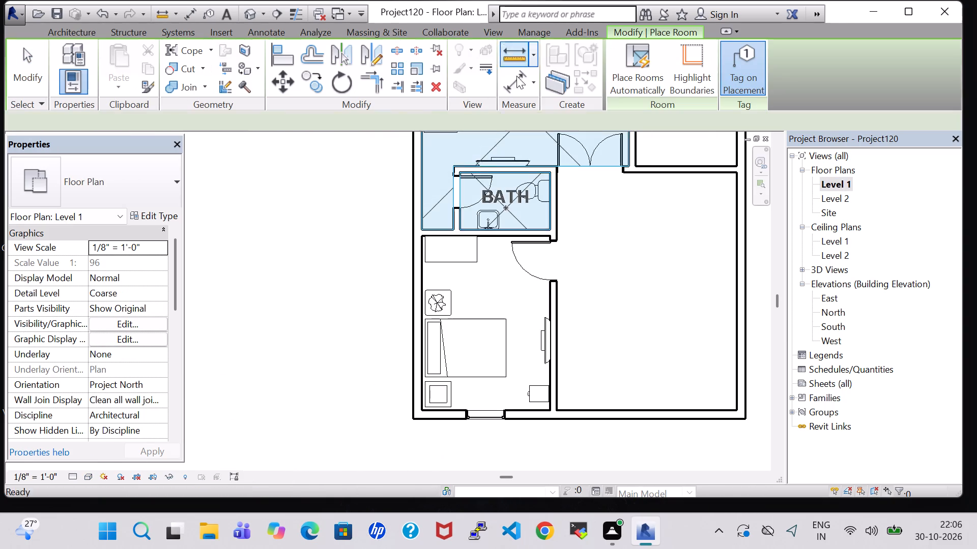
left_click(482, 334)
key("Escape")
key("Escape")
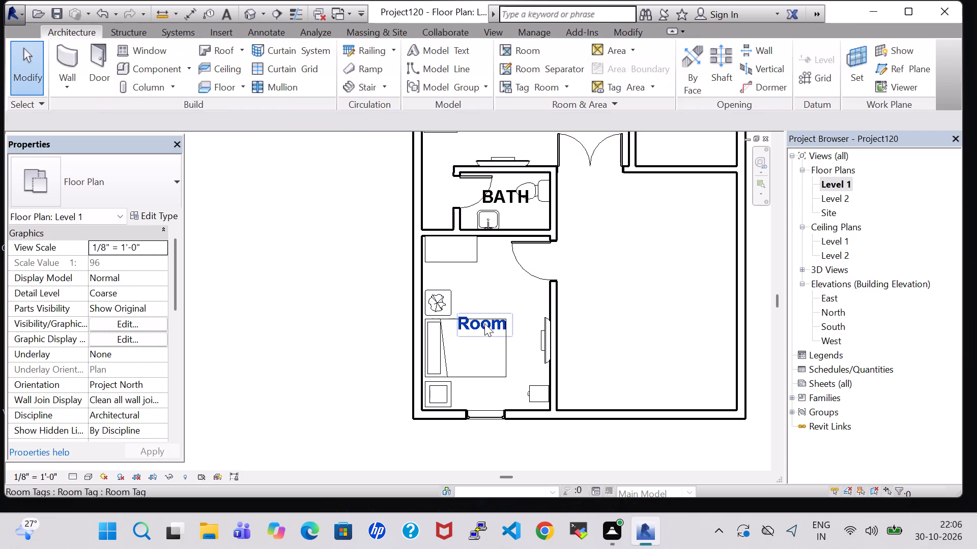
Rename the lower bedroom's room tag as GUEST ROOM.
double_click(484, 323)
key("BackSpace")
type("GUEST")
key("space")
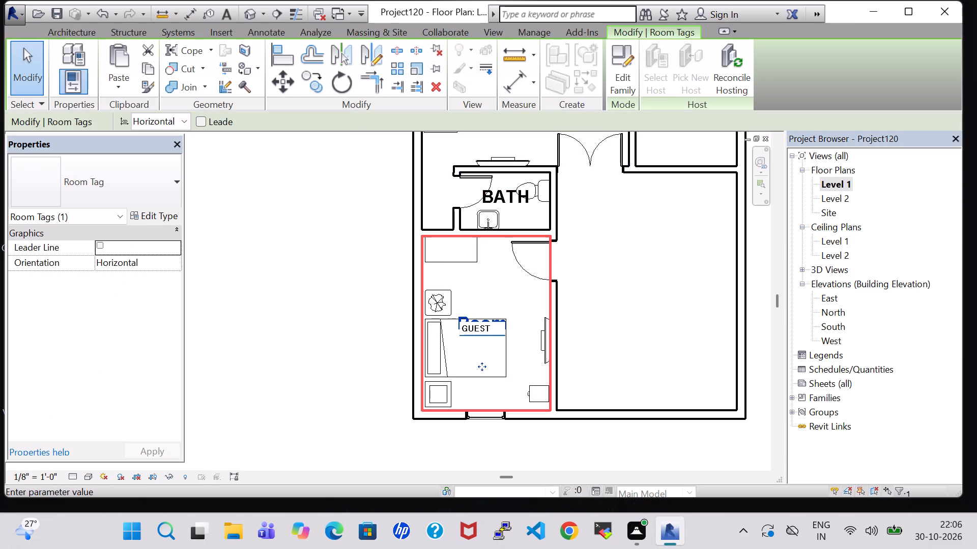
type("ROOM")
key("Return")
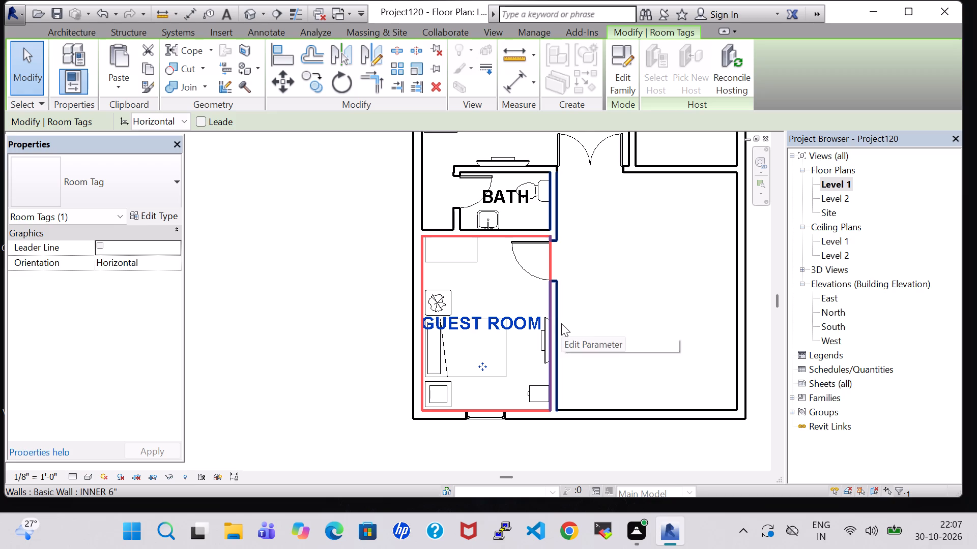
key("Right")
left_click(585, 289)
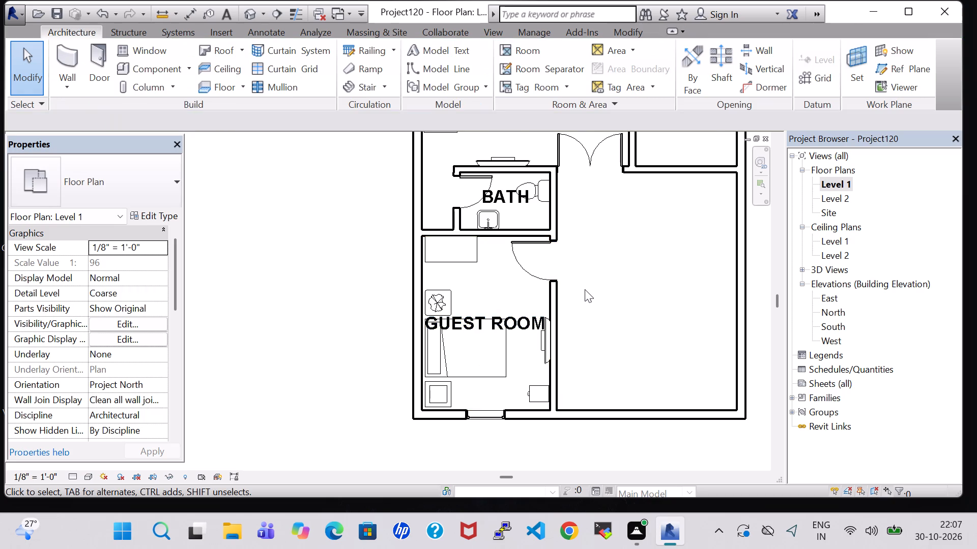
Load the Work Station Cubicle family from the US Imperial library's Furniture System folder as a new component.
scroll(585, 289, "down", 5)
middle_click_drag(623, 248, 605, 320)
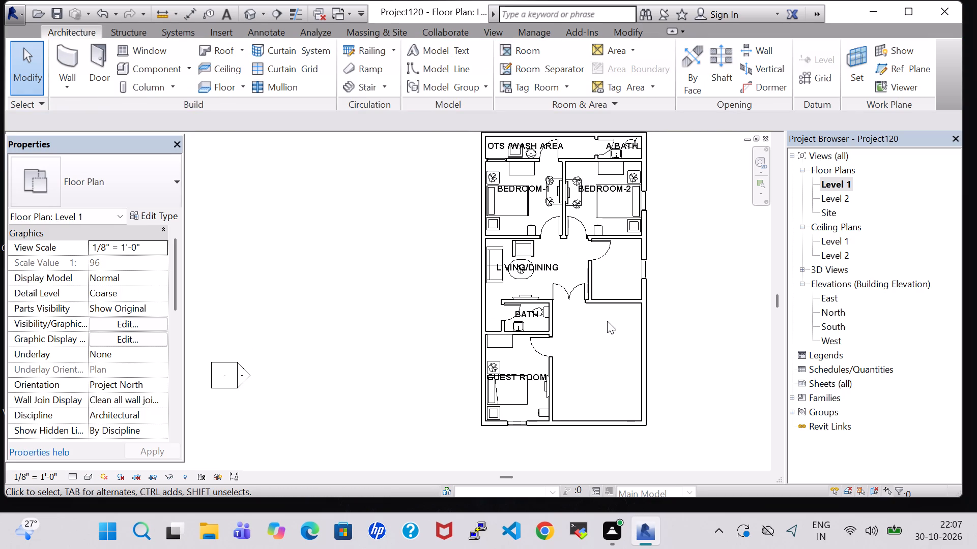
left_click(152, 76)
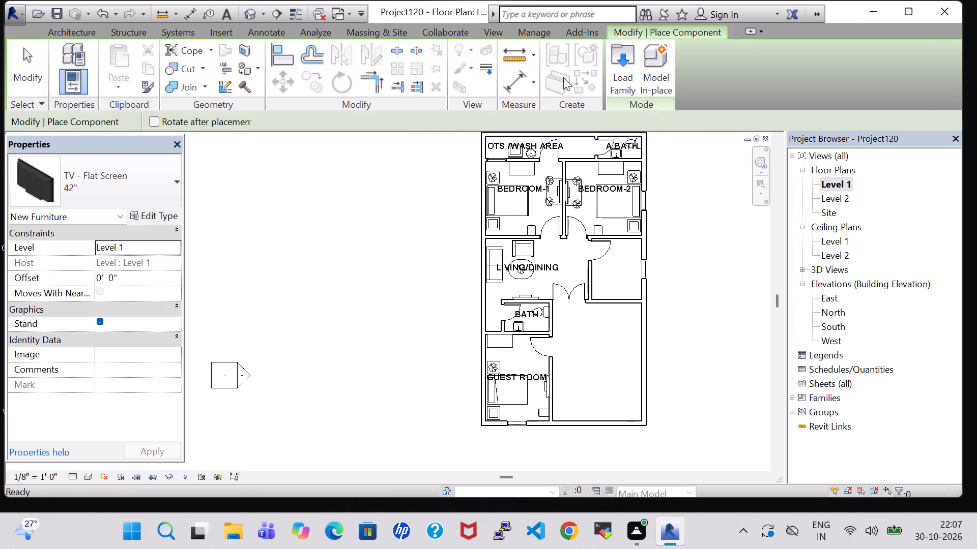
left_click(618, 73)
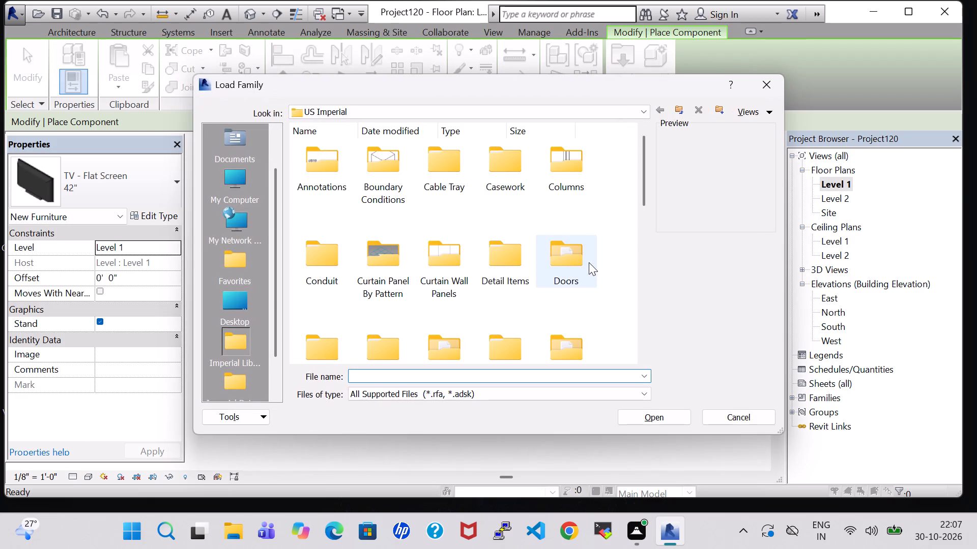
scroll(589, 262, "down", 1)
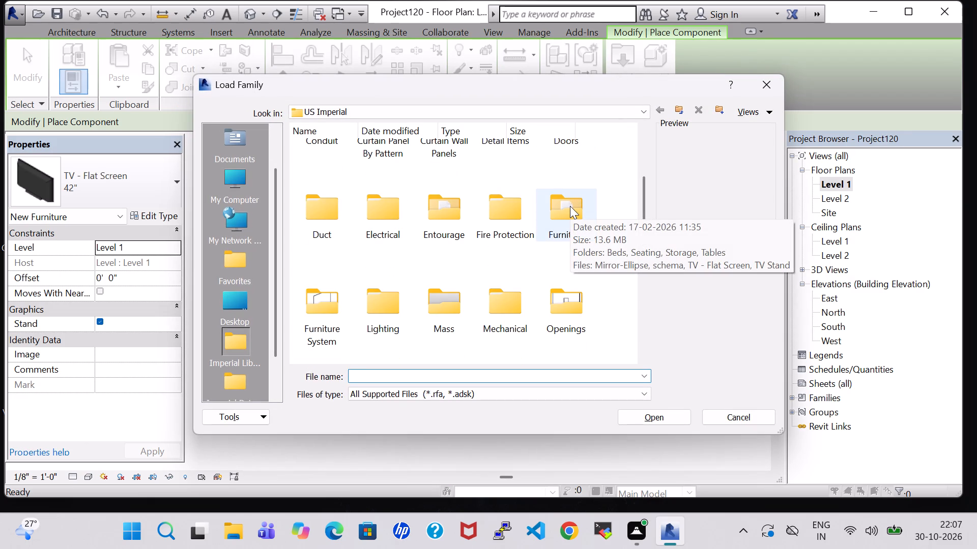
double_click(570, 206)
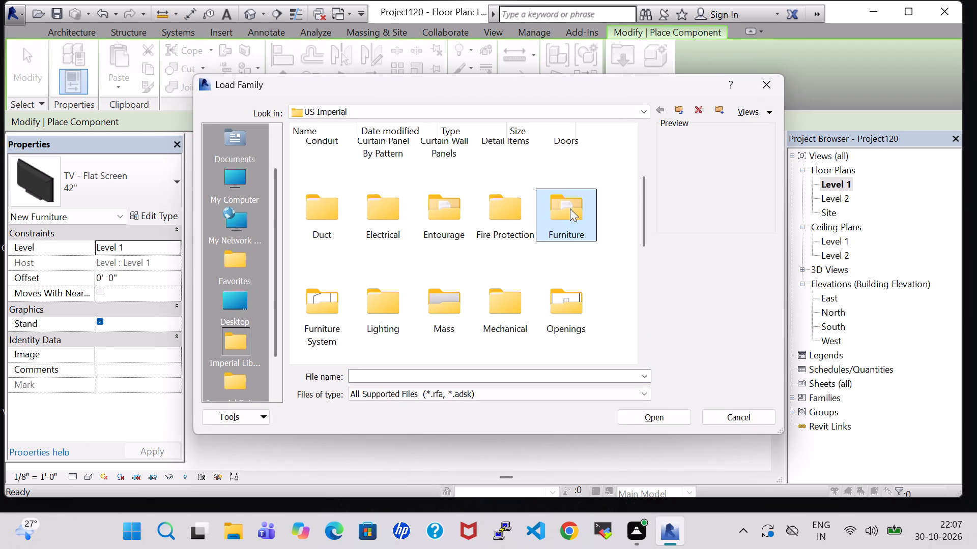
left_click(605, 284)
double_click(562, 218)
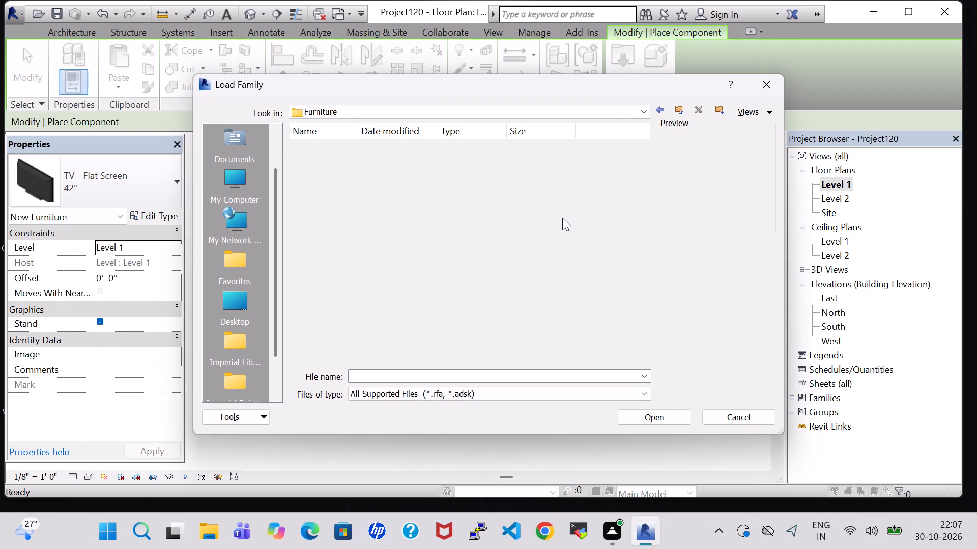
left_click(661, 108)
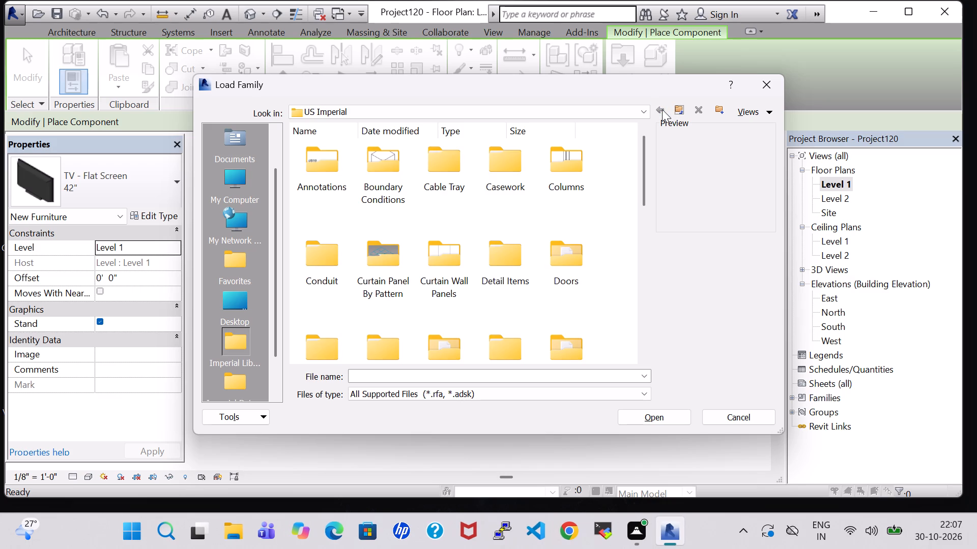
scroll(573, 272, "down", 2)
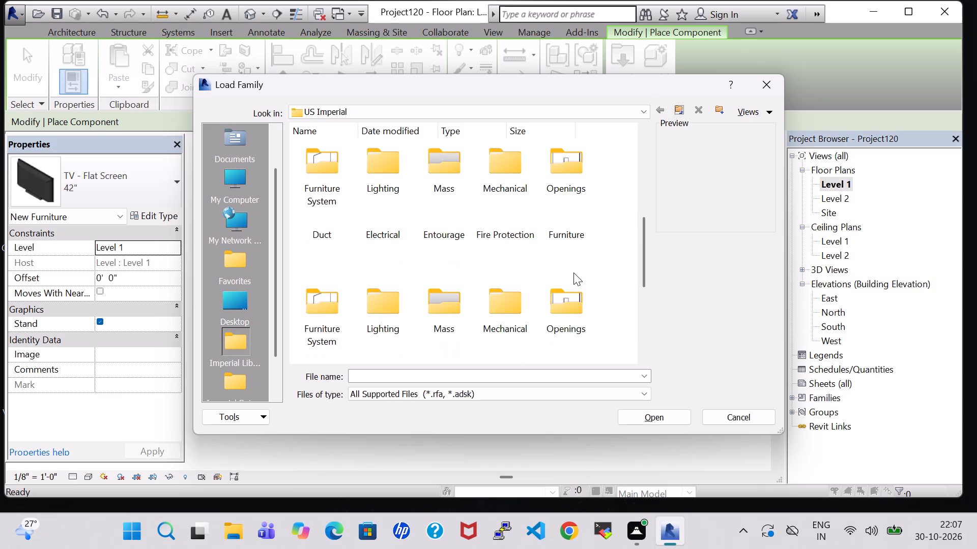
scroll(573, 272, "up", 2)
left_click(377, 268)
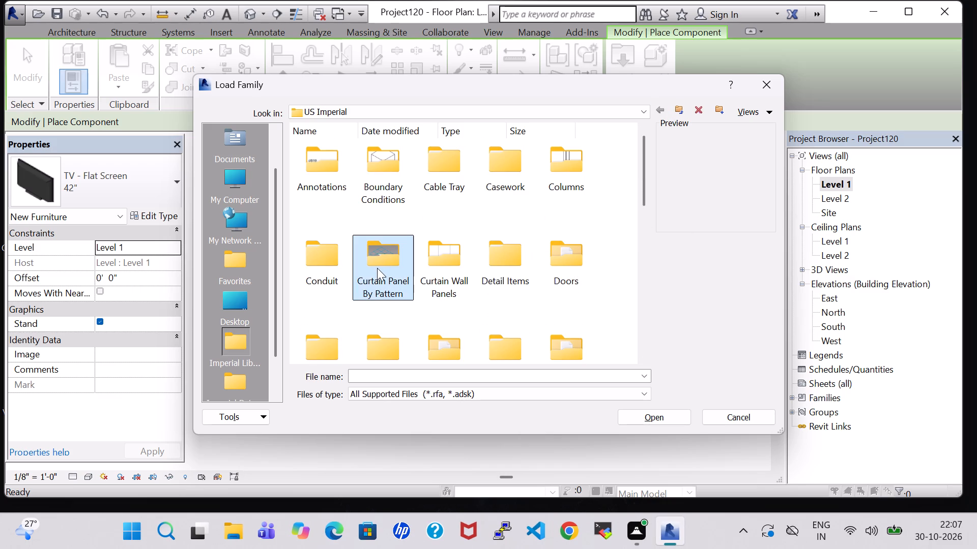
key("f")
left_click(308, 232)
double_click(319, 270)
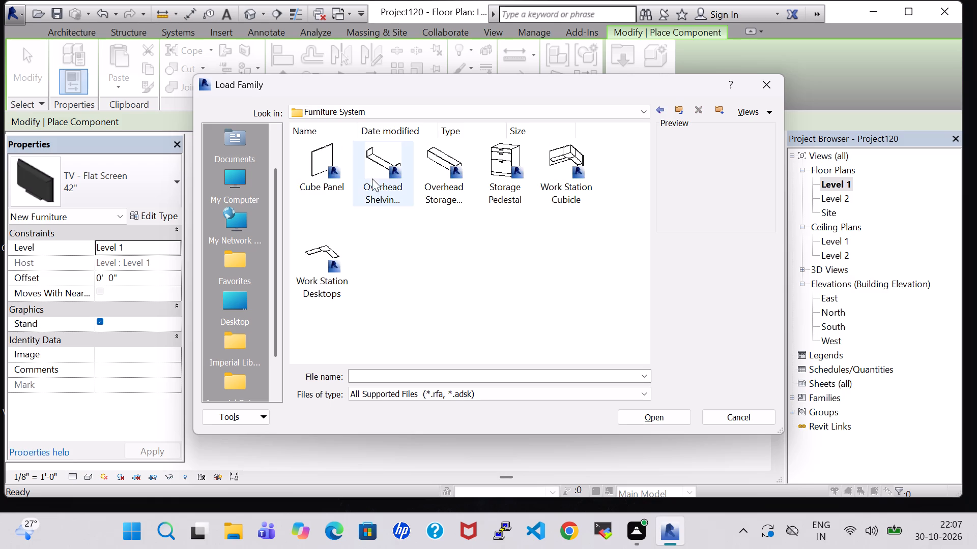
left_click(551, 167)
left_click(684, 420)
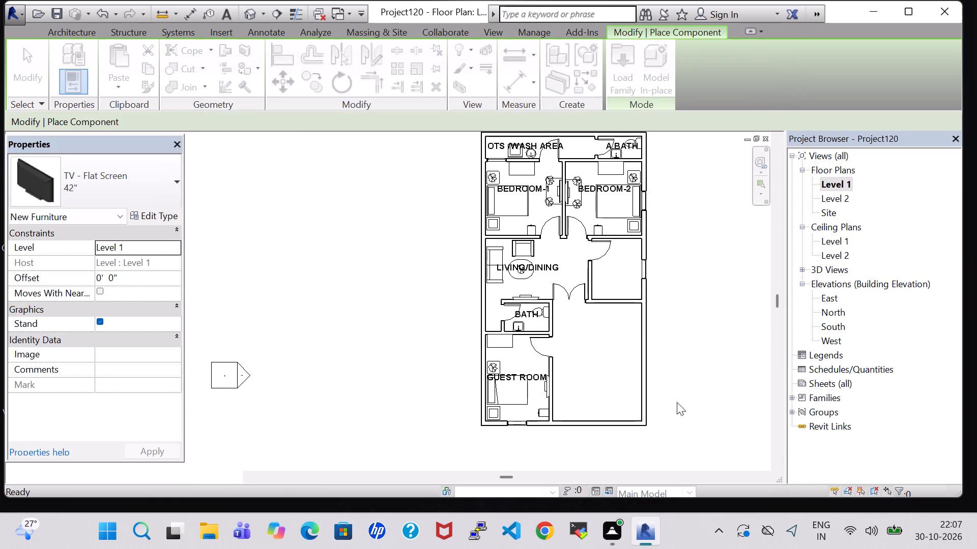
Place the 96" x 96" Work Station Cubicle in the unnamed room beside Living/Dining, rotated into the lower corner against the window wall.
scroll(624, 281, "up", 6)
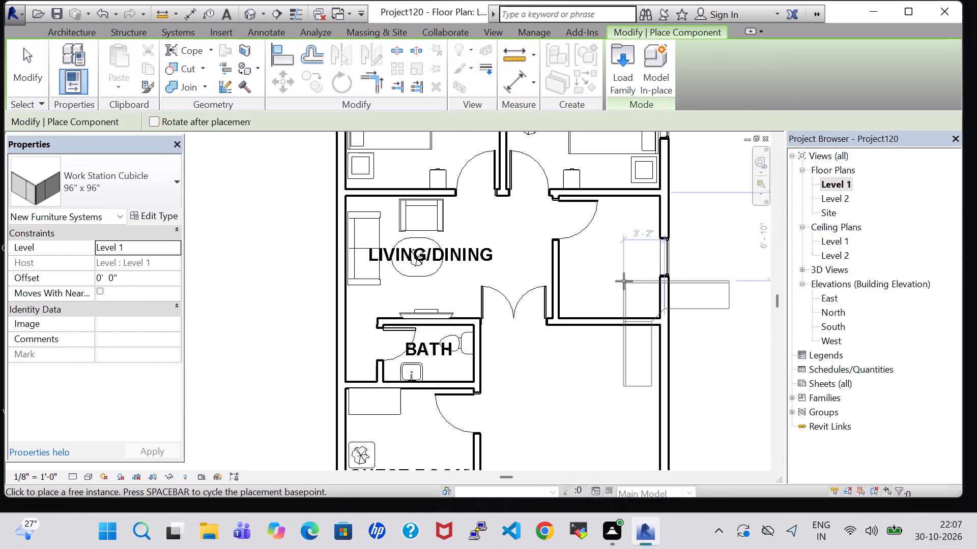
key("space")
key("space")
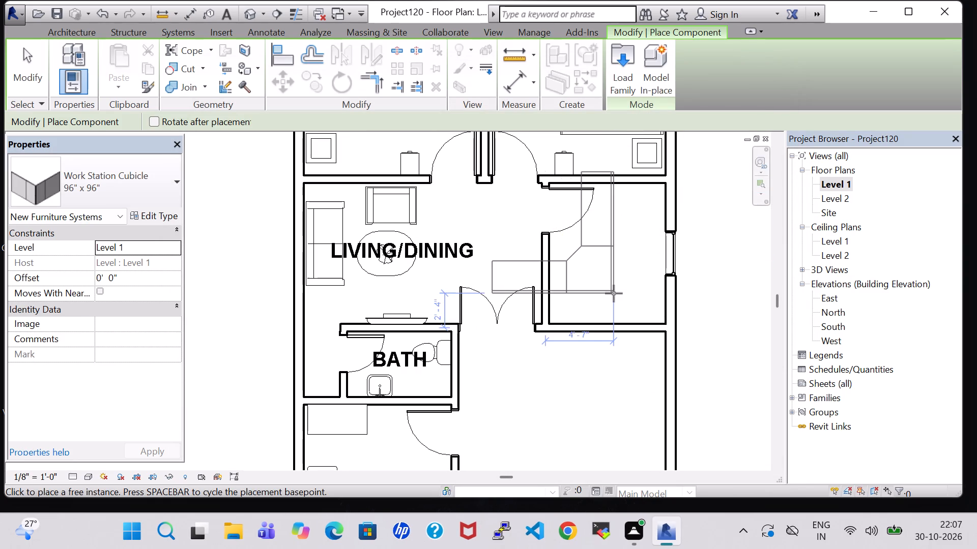
left_click(659, 321)
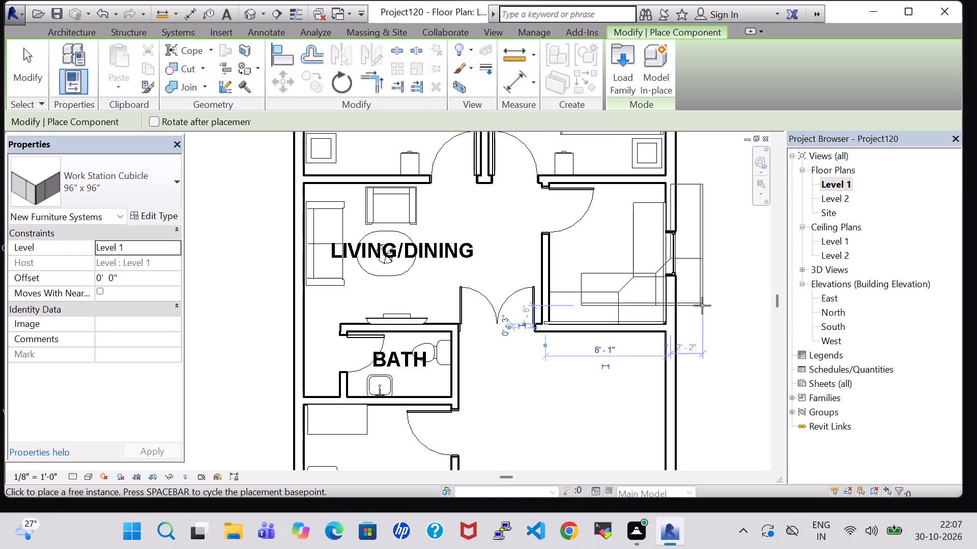
key("Escape")
key("Escape")
Set the Work Station Cubicle type's Panel Height to 2' 8".
left_click(618, 288)
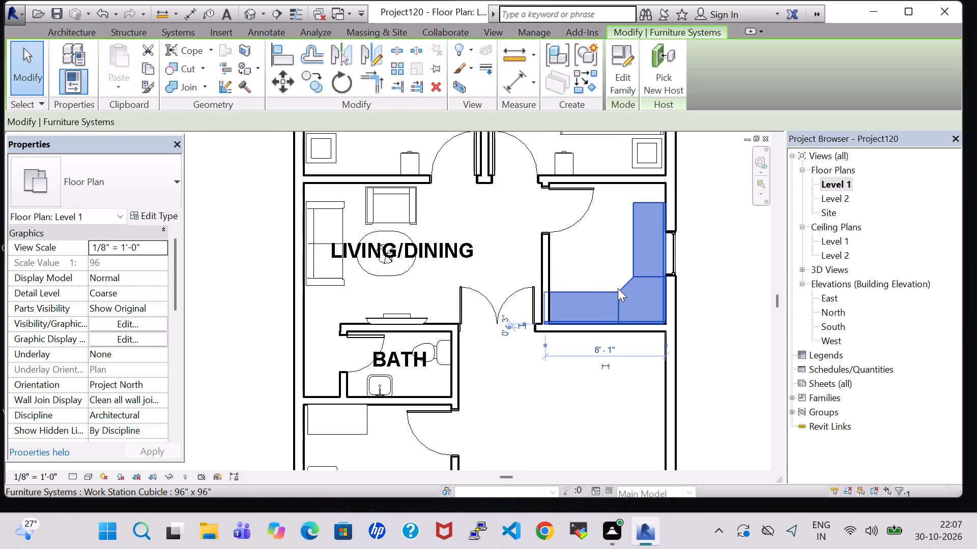
left_click(156, 216)
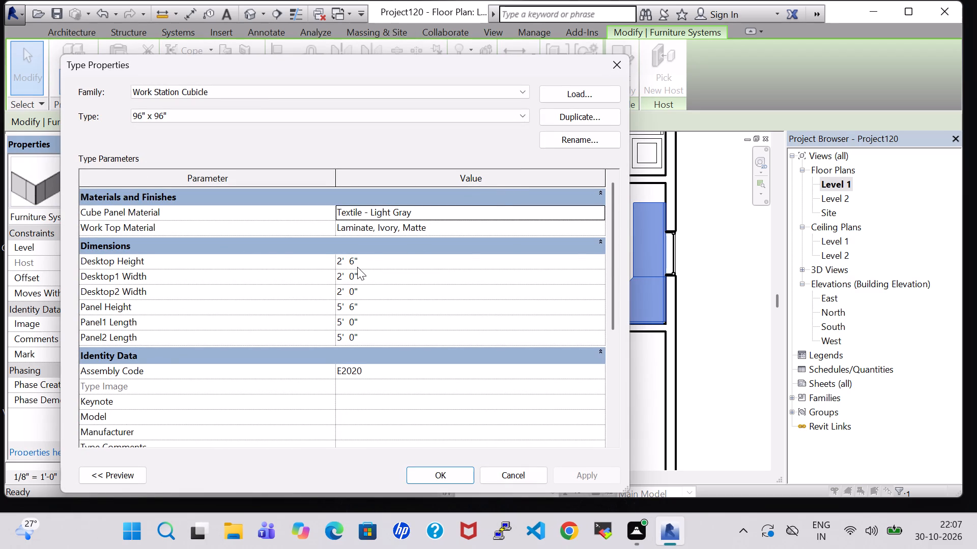
double_click(340, 310)
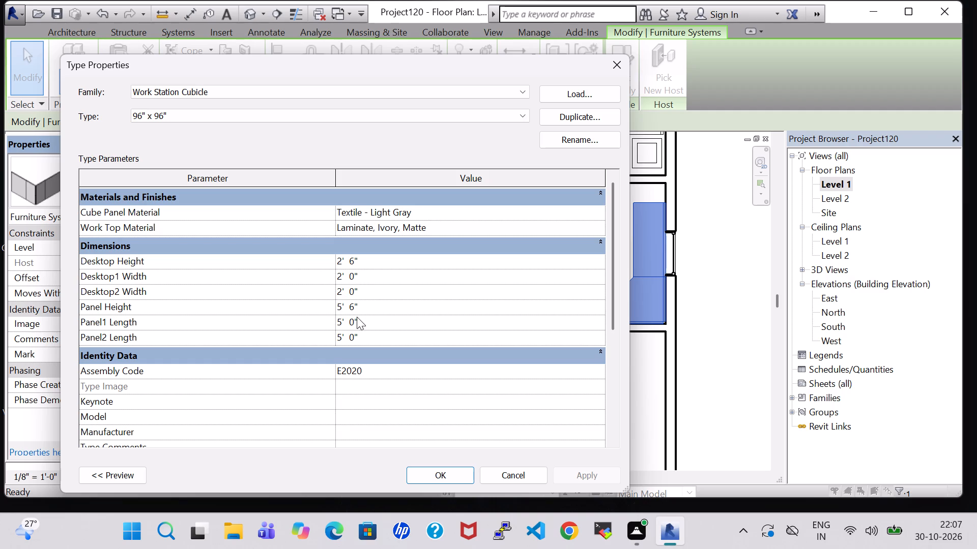
key("BackSpace")
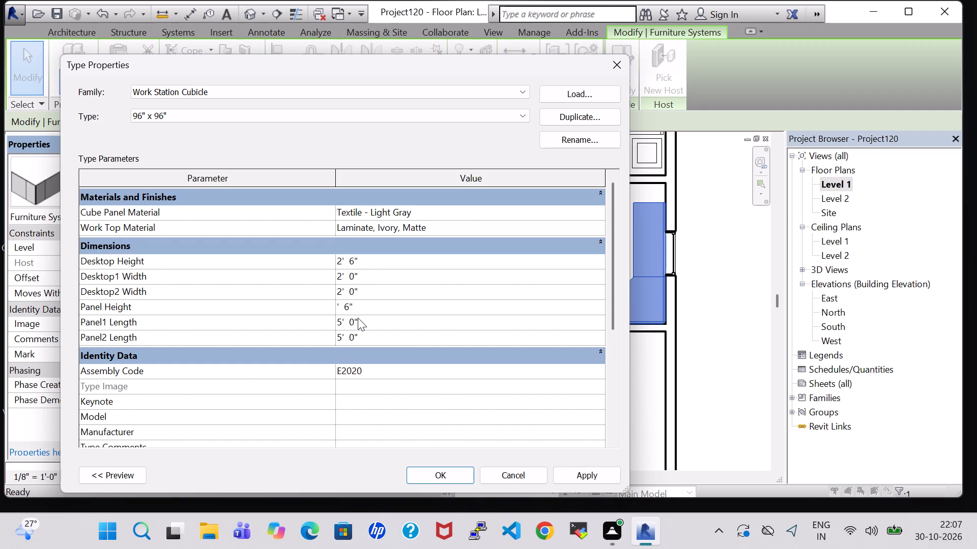
key("2")
left_click(354, 308)
key("BackSpace")
key("8")
left_click(449, 470)
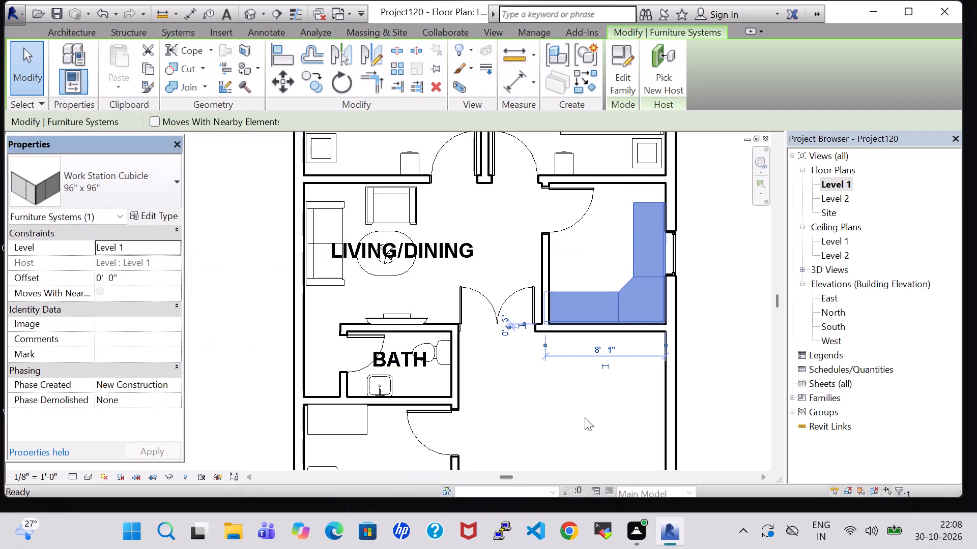
Set the cubicle type's Desktop1 Width and Desktop2 Width to 2' 3" and its Panel1 Length to 4' 0".
left_click(156, 218)
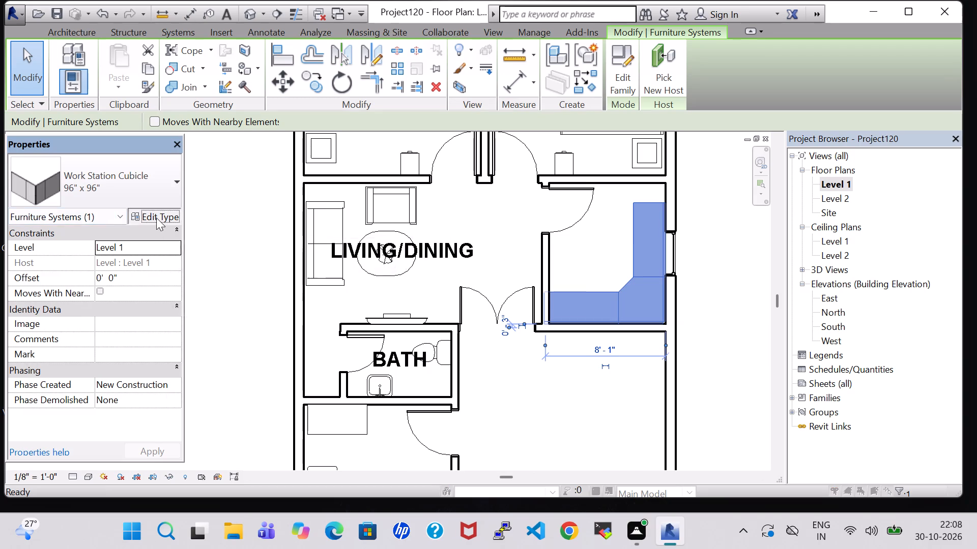
left_click(354, 280)
left_click(354, 280)
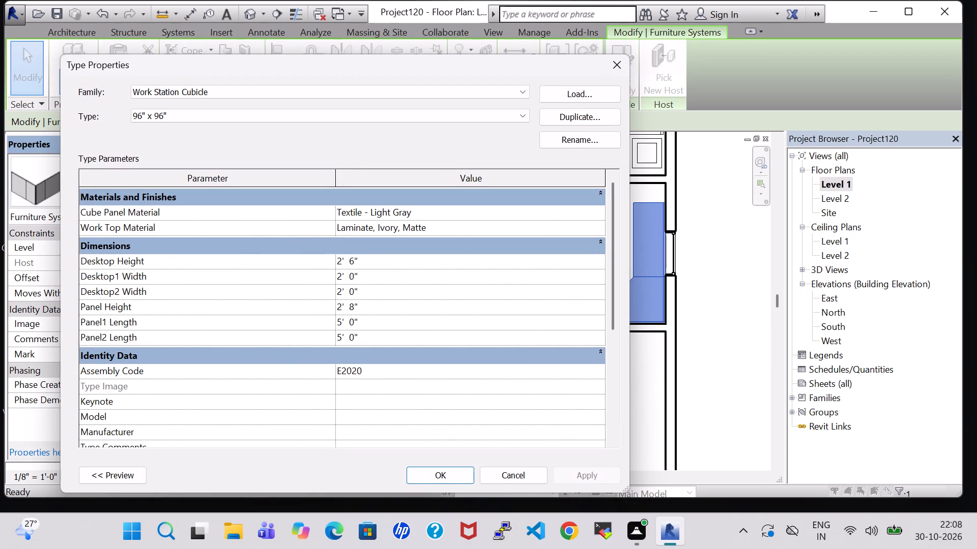
key("BackSpace")
key("3")
left_click(355, 296)
key("BackSpace")
key("3")
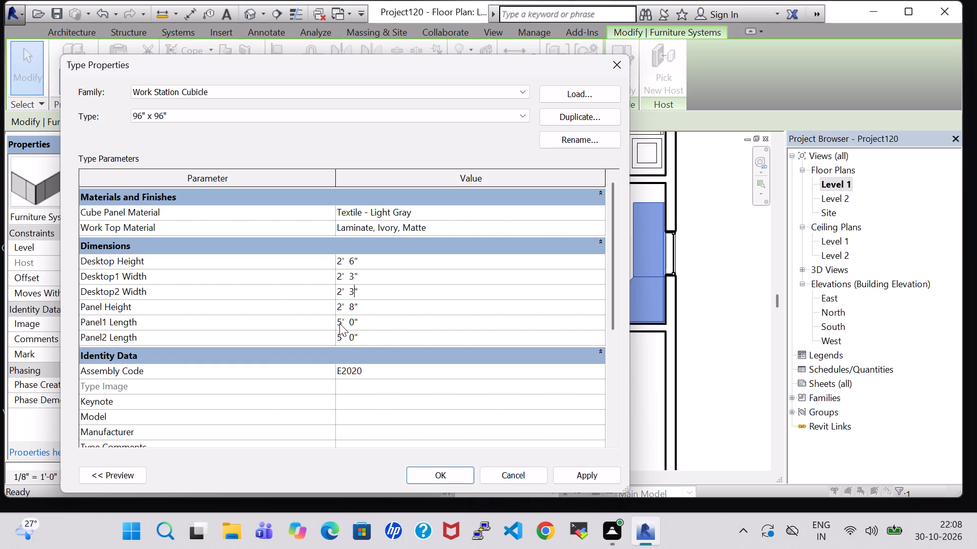
double_click(340, 325)
key("BackSpace")
key("4")
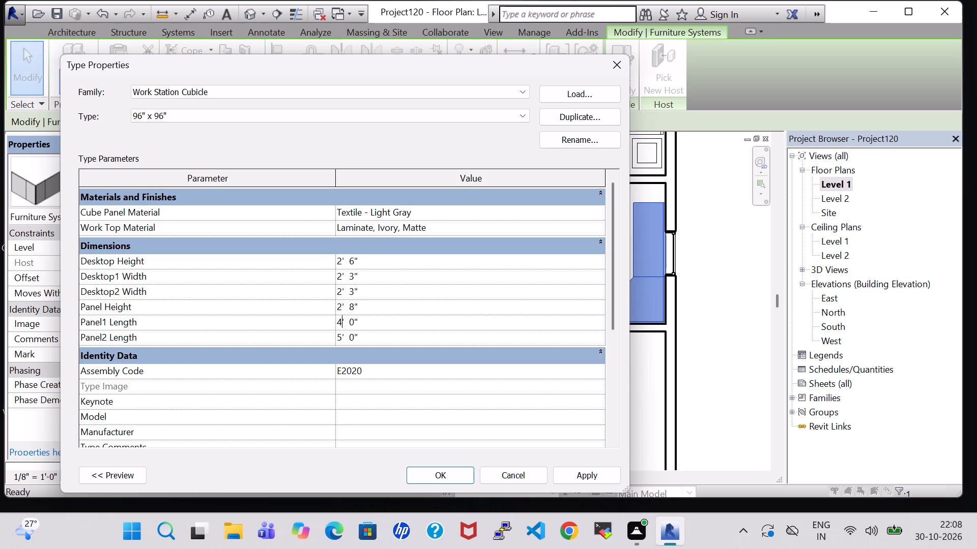
left_click(426, 471)
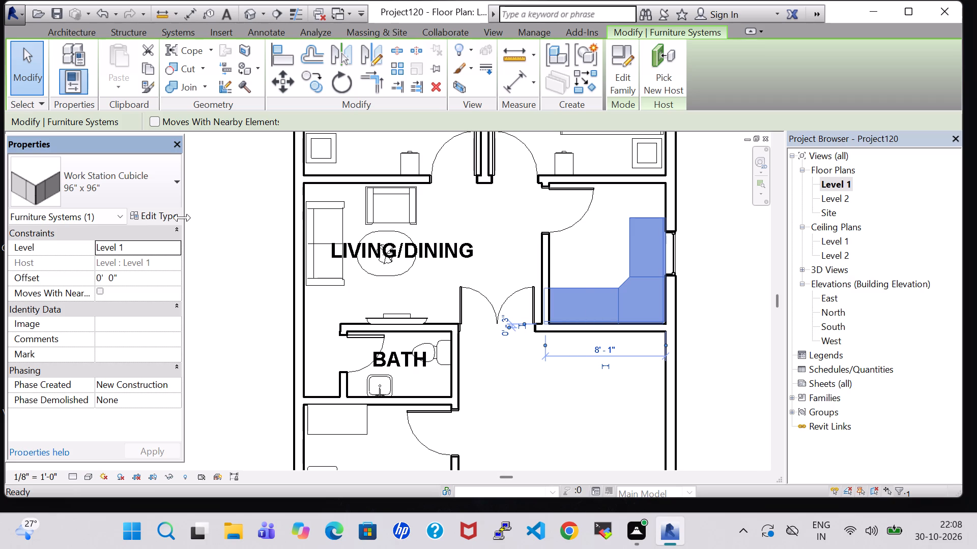
Set the cubicle type's Panel2 Length to 4' 0".
left_click(142, 220)
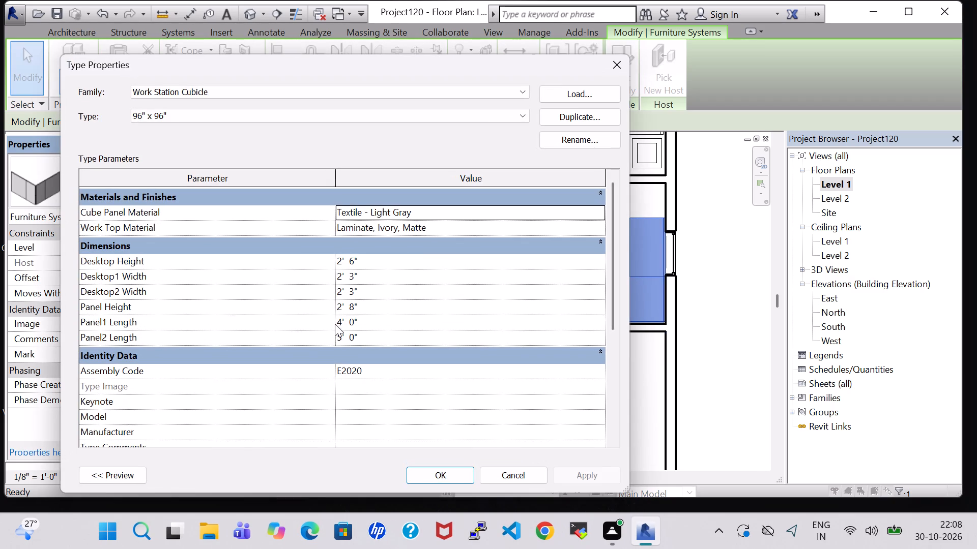
left_click(346, 337)
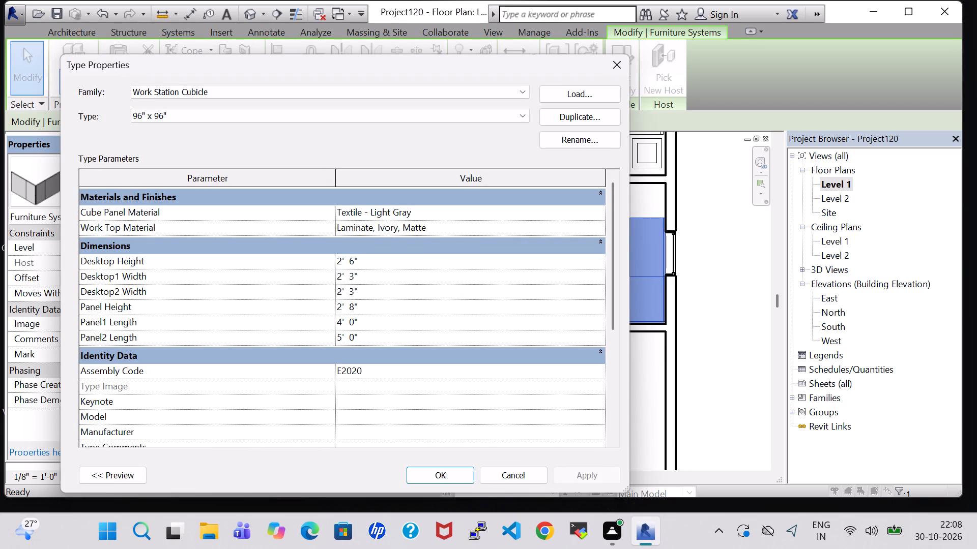
left_click(342, 340)
key("BackSpace")
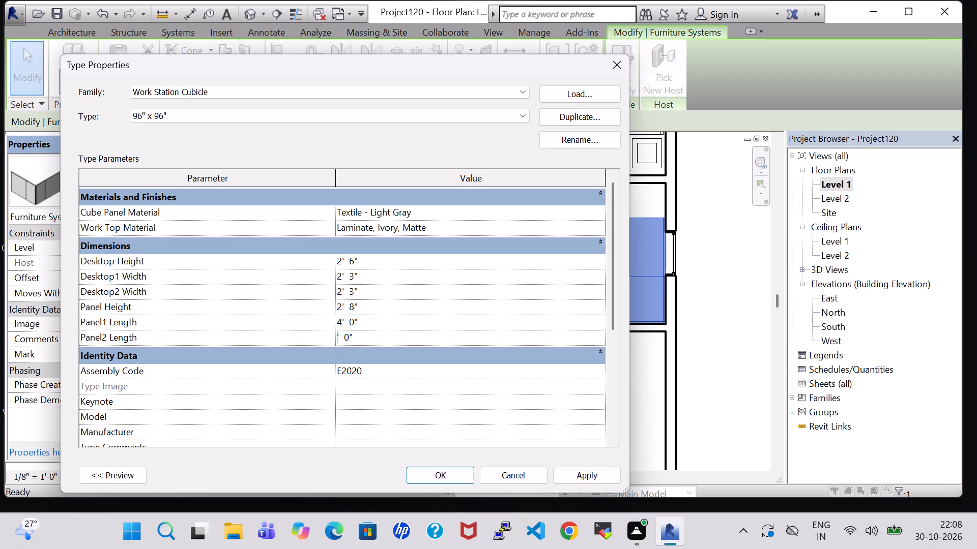
key("4")
left_click(442, 471)
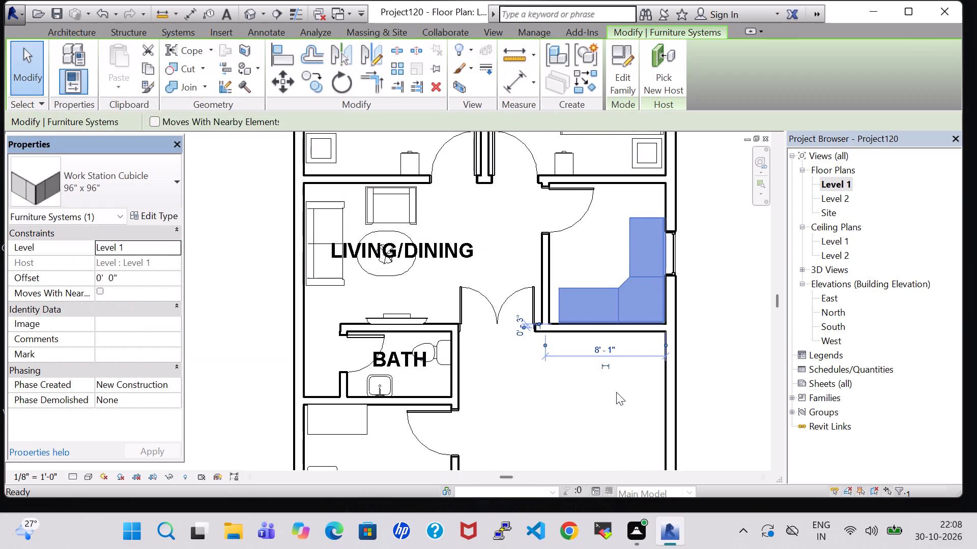
left_click(705, 332)
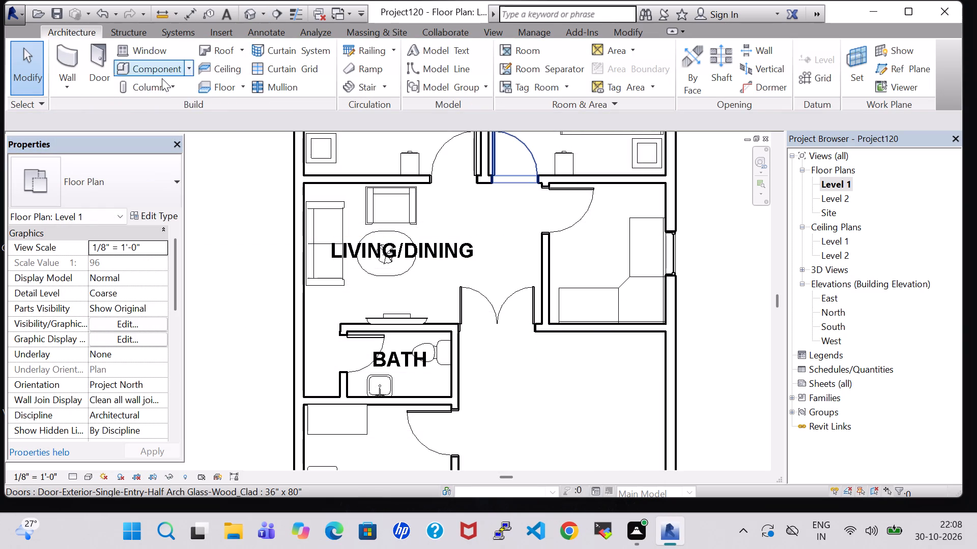
Load the Cook Top-4 Unit family from the US Imperial library's Specialty Equipment, Domestic folder as a new component.
left_click(158, 72)
left_click(607, 68)
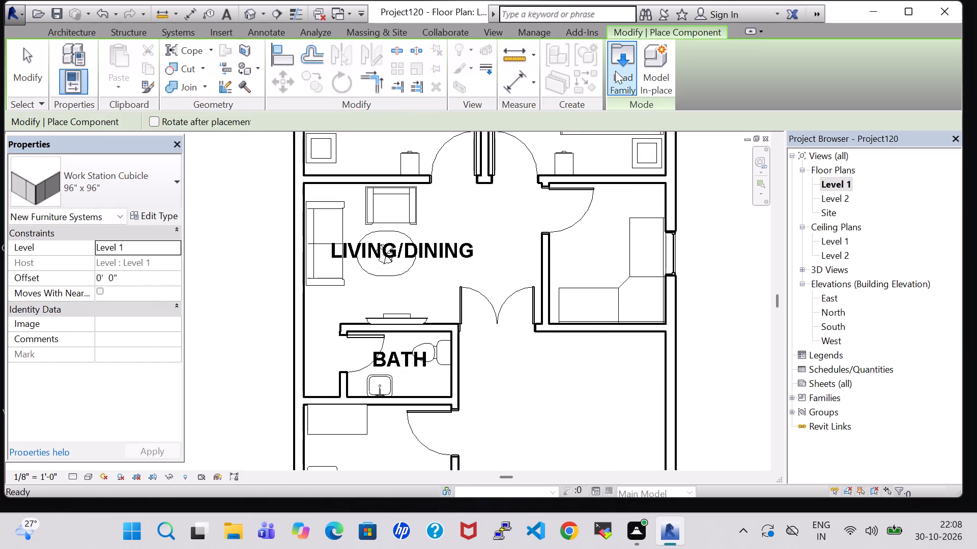
left_click(618, 72)
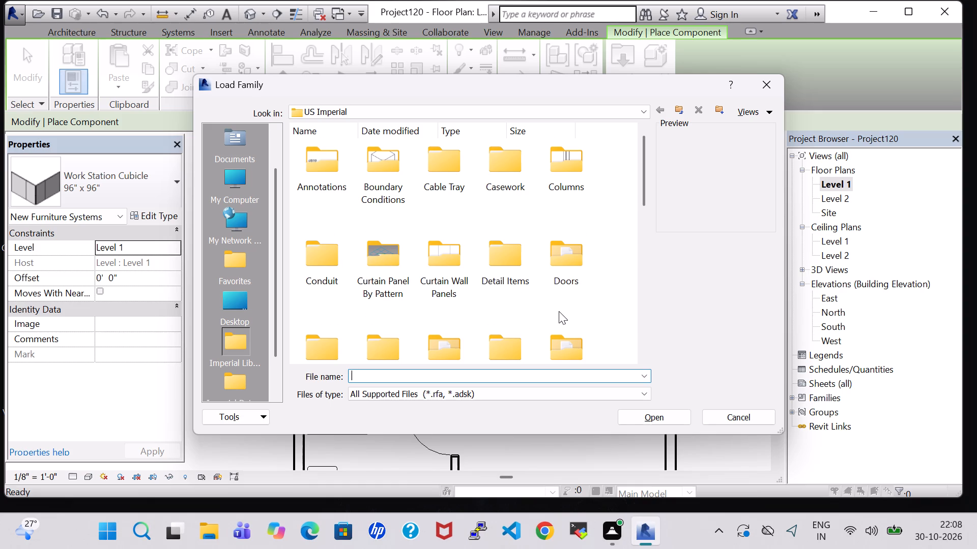
scroll(559, 311, "down", 1)
double_click(562, 225)
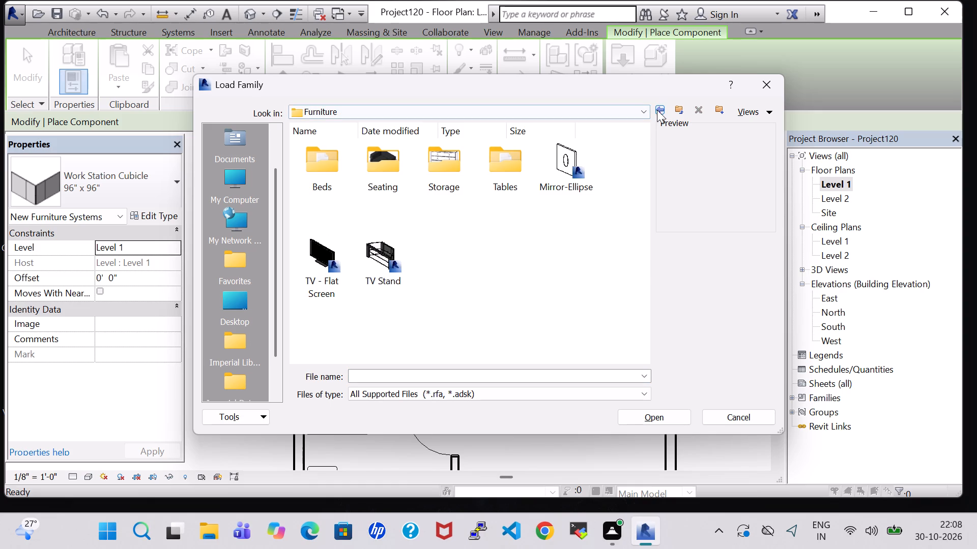
left_click(657, 110)
left_click(449, 260)
key("s")
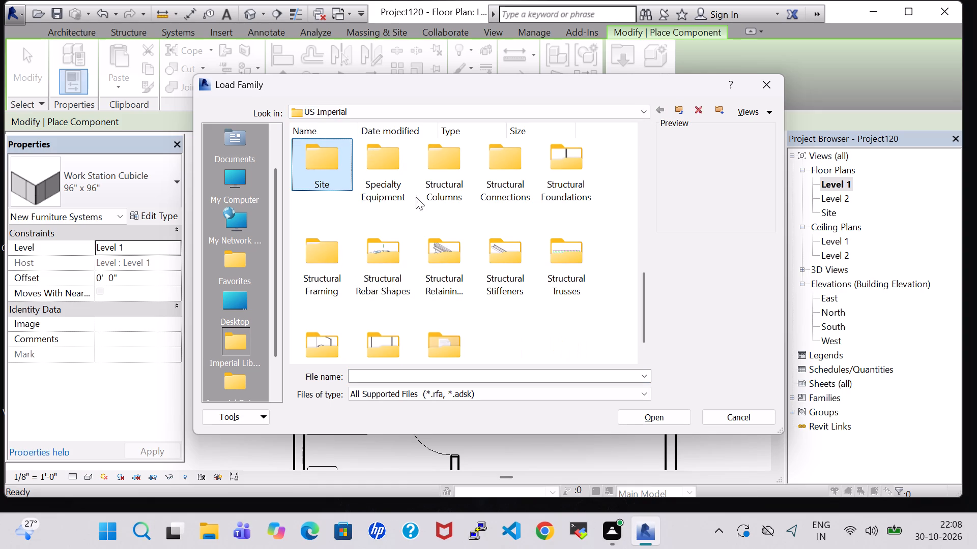
double_click(397, 169)
double_click(372, 167)
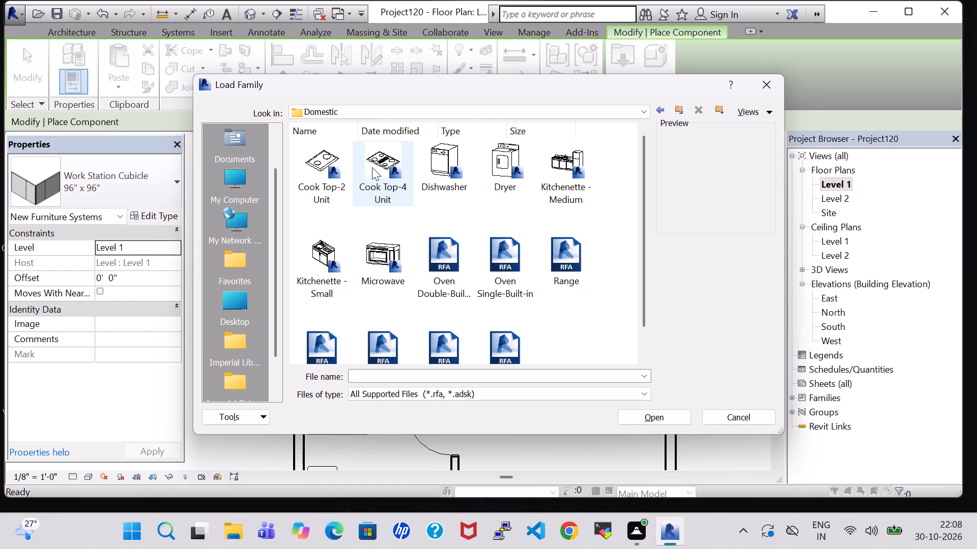
left_click(378, 178)
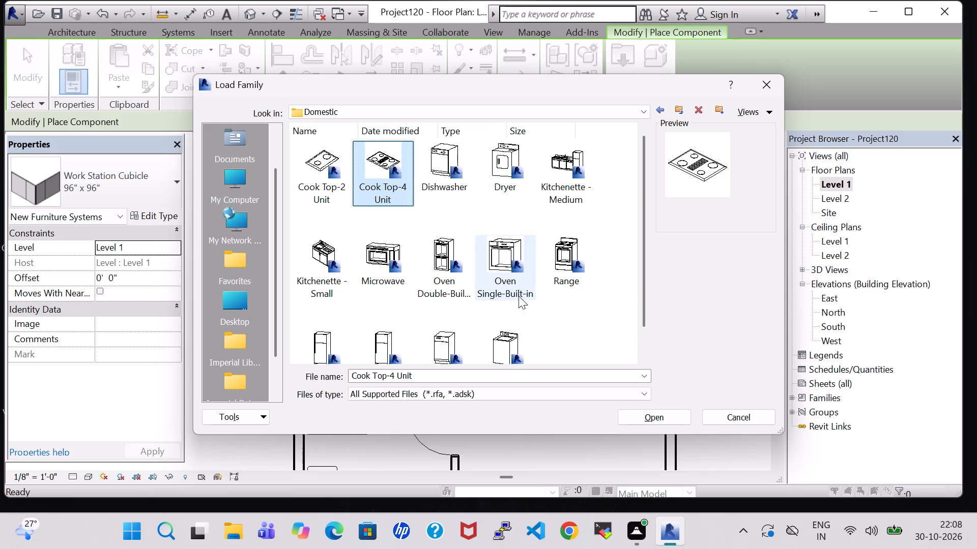
left_click(640, 422)
Place the 36" x 20" Cook Top-4 Unit on the cubicle's desktop by the window, rotated to run along the window wall.
scroll(642, 292, "up", 5)
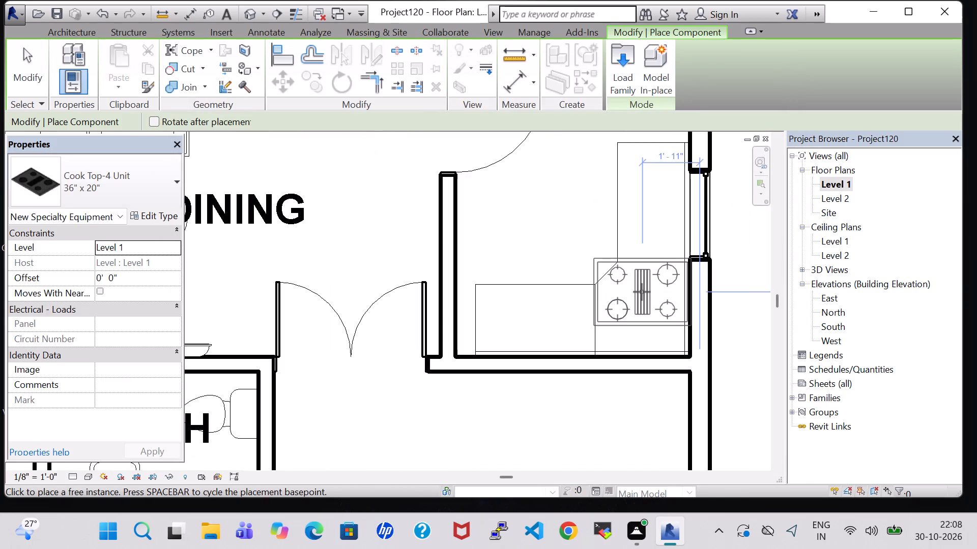
key("space")
key("space")
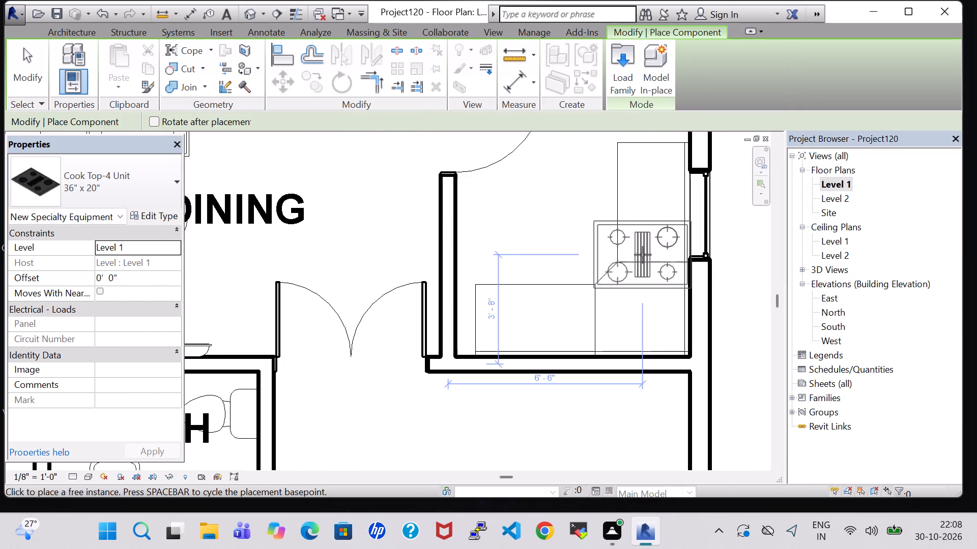
key("space")
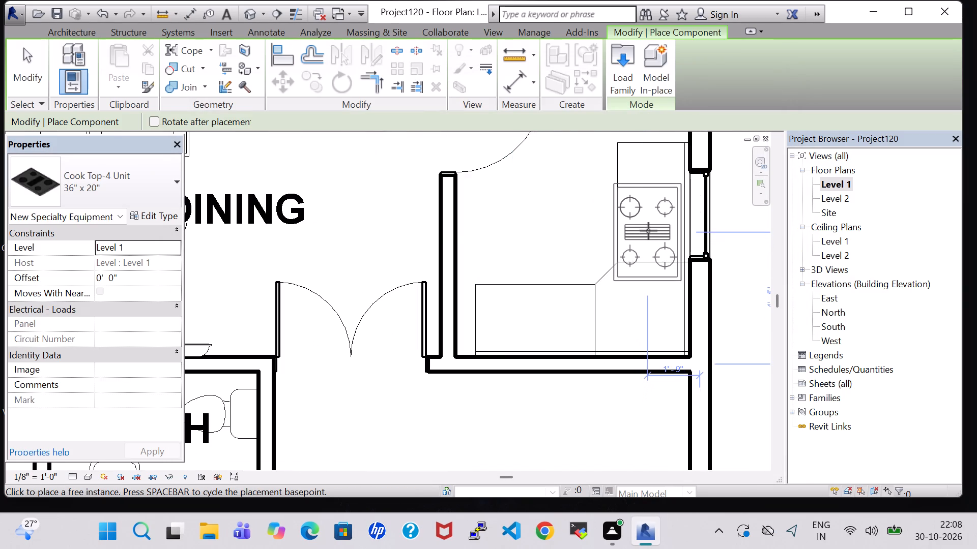
scroll(648, 231, "up", 5)
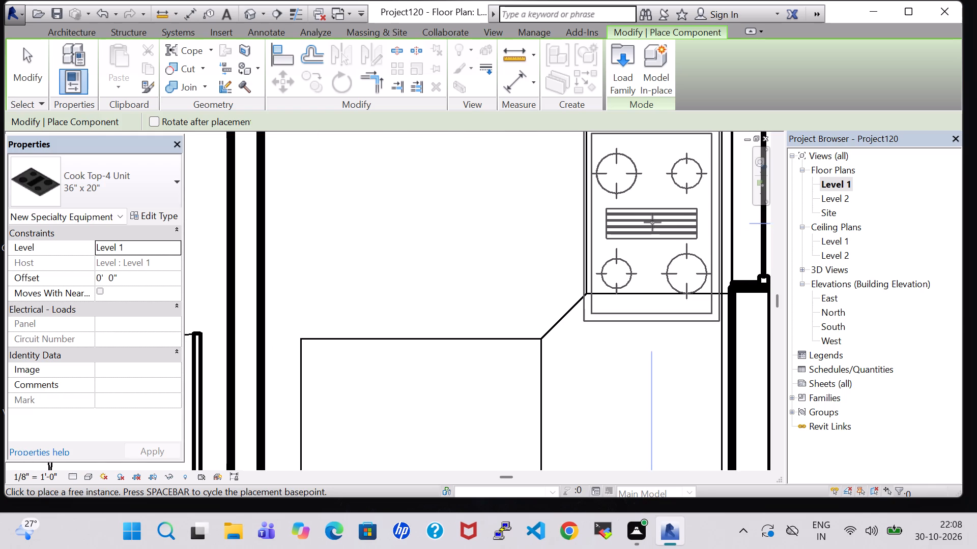
left_click(653, 212)
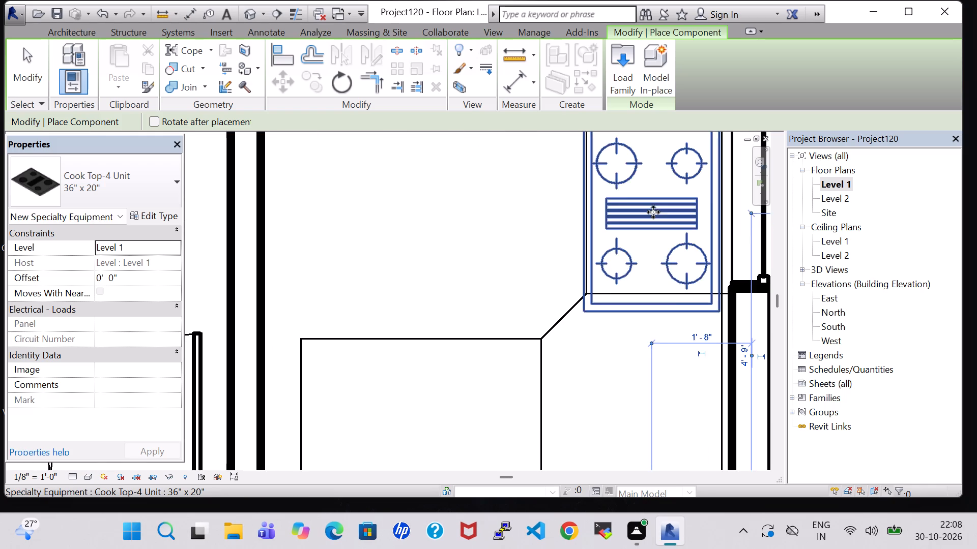
key("Escape")
key("Escape")
Nudge the cook top up clear of the angled corner and slightly toward the window wall, fitting it within the straight desktop section.
left_click(648, 308)
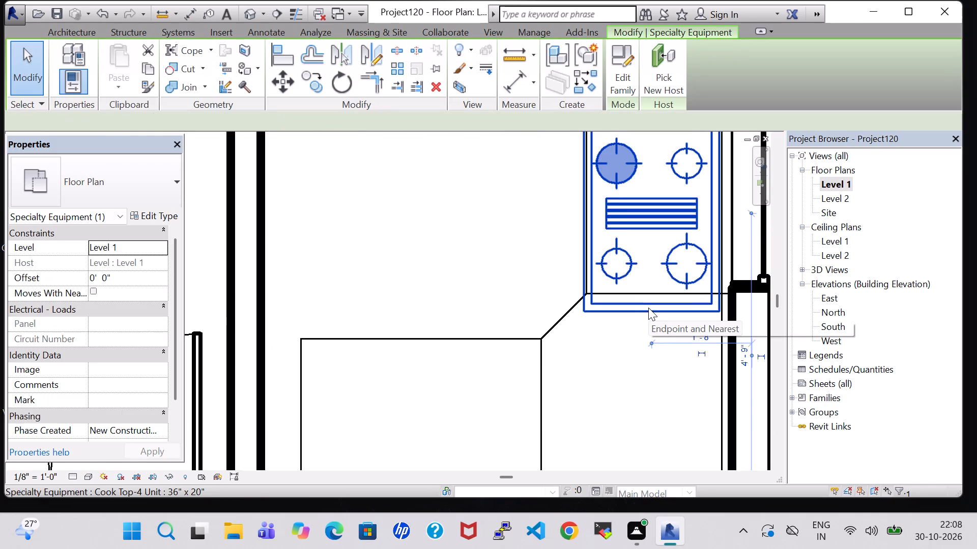
scroll(648, 317, "down", 3)
key("Up")
key("Up")
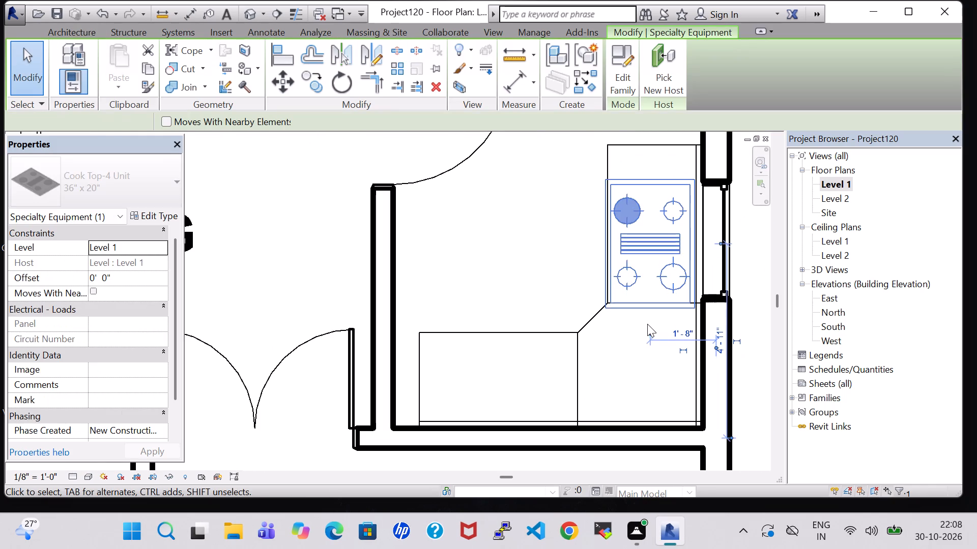
key("Up")
key("Up")
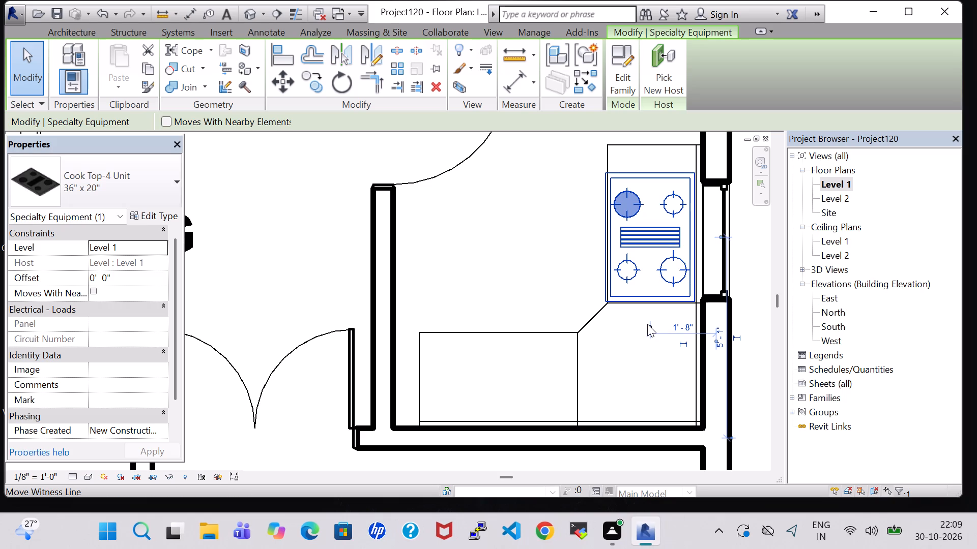
key("Right")
key("Right")
key("Left")
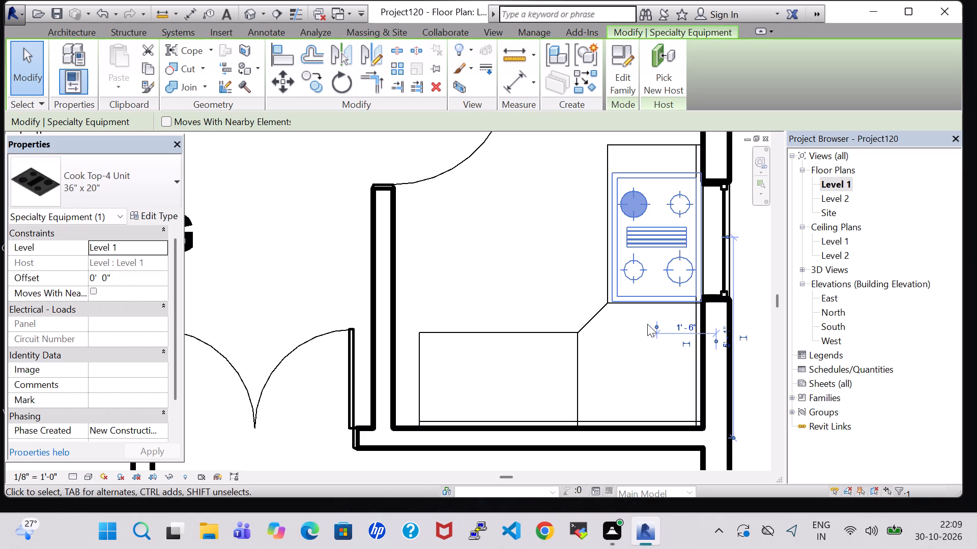
left_click(556, 241)
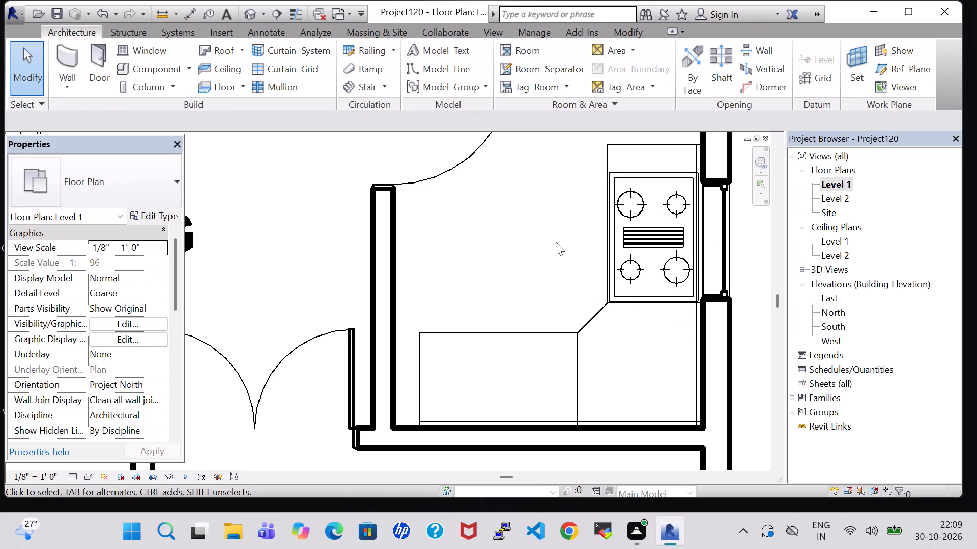
In the 3D view, nudge the cook top three increments away from the window wall toward the counter's front edge.
scroll(556, 242, "down", 1)
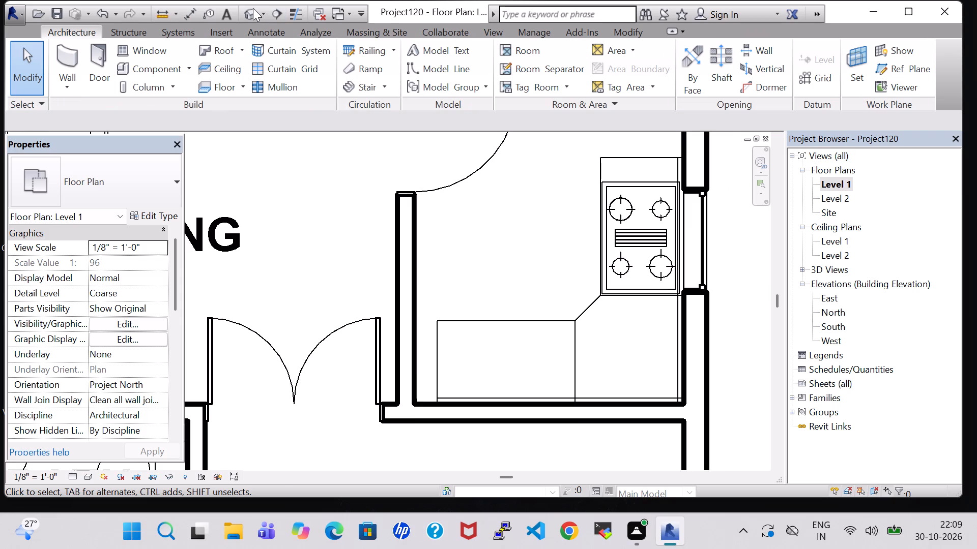
left_click(249, 9)
scroll(457, 251, "down", 1)
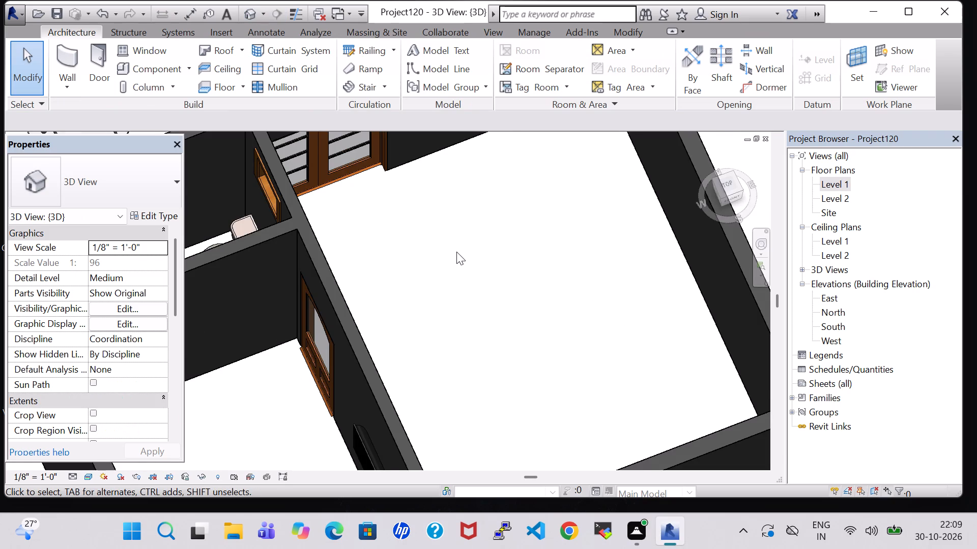
scroll(456, 252, "down", 4)
middle_click_drag(456, 253, 473, 332)
scroll(456, 253, "up", 1)
middle_click_drag(473, 310, 473, 374)
middle_click_drag(444, 233, 548, 251)
scroll(298, 173, "up", 6)
middle_click_drag(461, 150, 457, 267)
scroll(497, 265, "up", 6)
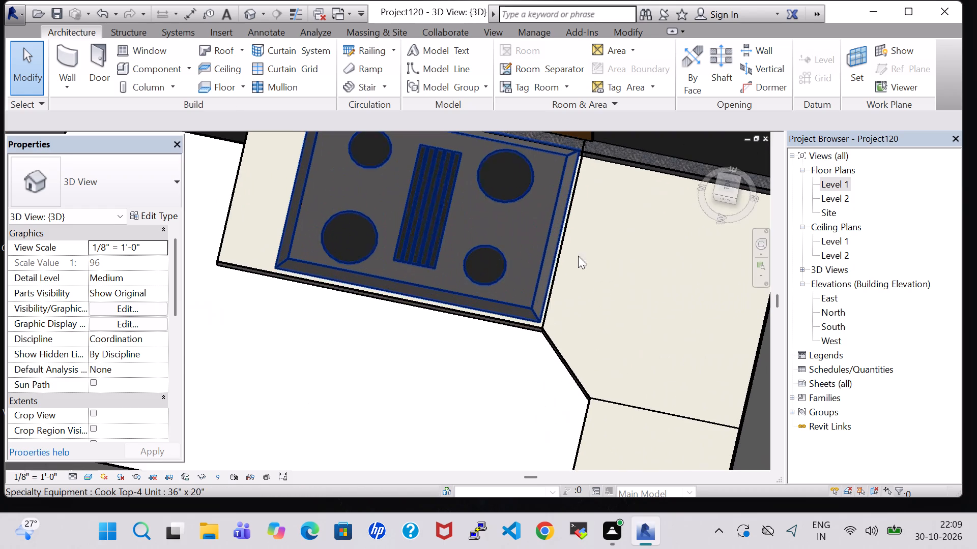
middle_click_drag(619, 236, 614, 260)
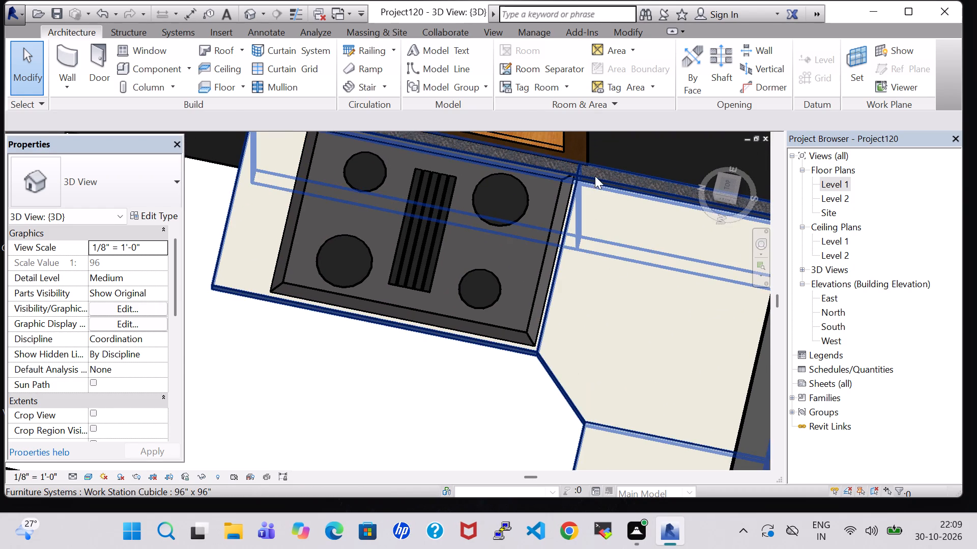
left_click(560, 225)
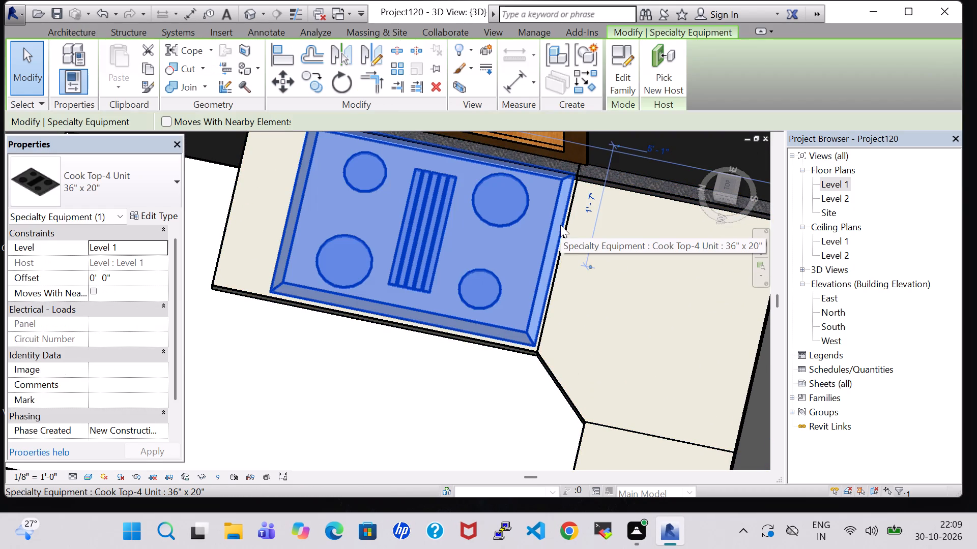
key("Down")
key("Down")
key("Down")
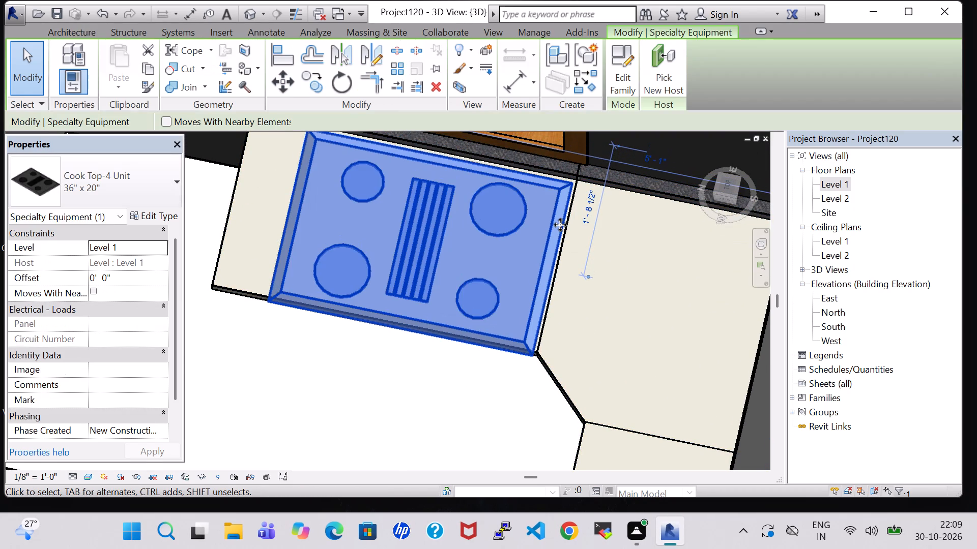
left_click(641, 254)
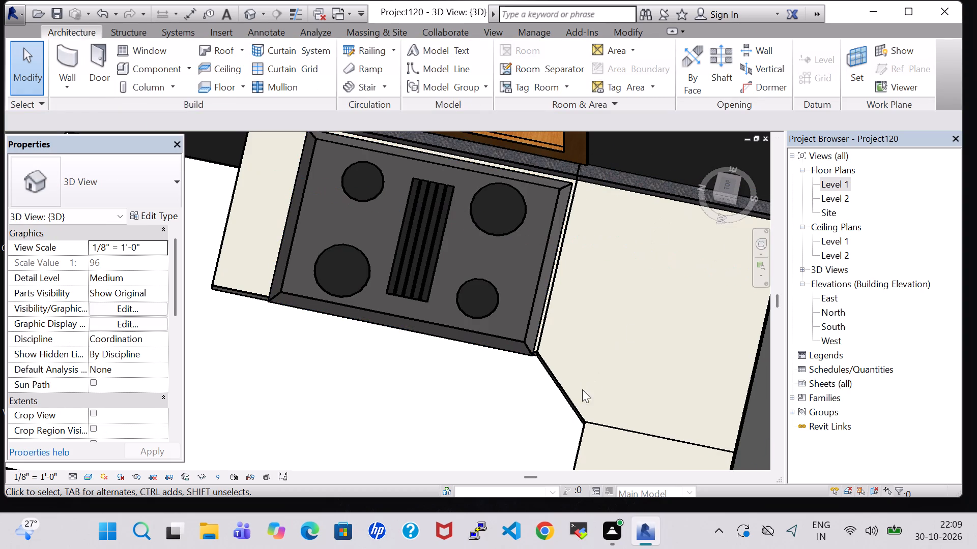
Set the Work Station Cubicle type's Desktop1 Width and Desktop2 Width to 2' 4".
left_click(577, 407)
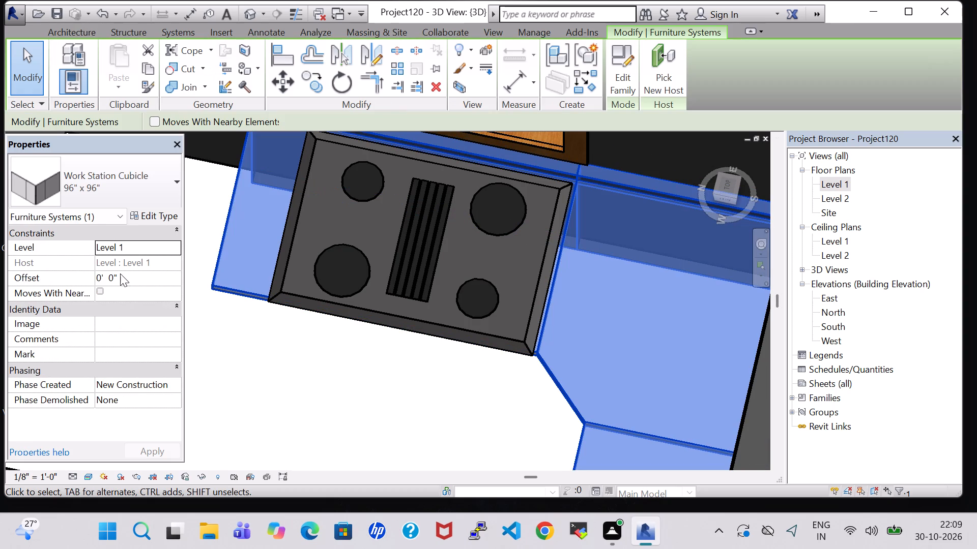
left_click(143, 220)
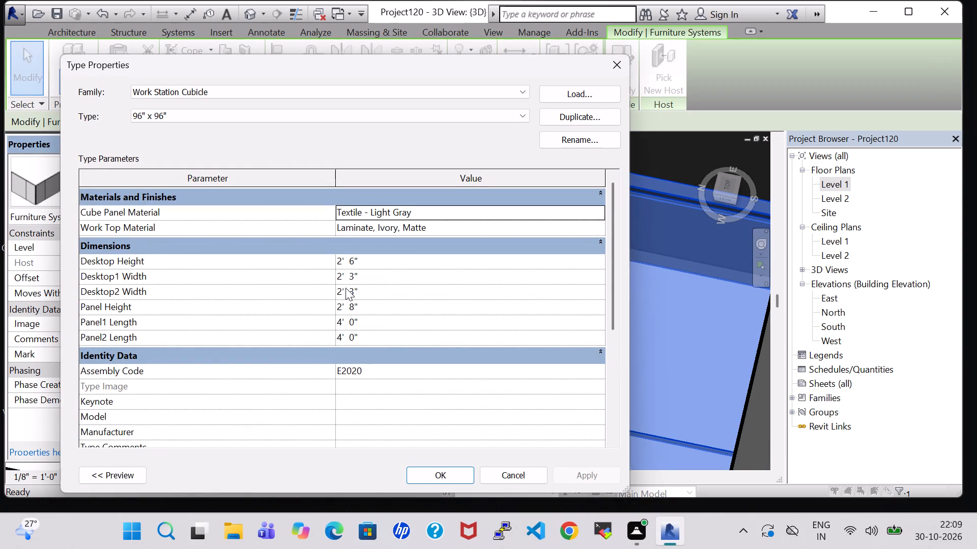
left_click(354, 279)
key("BackSpace")
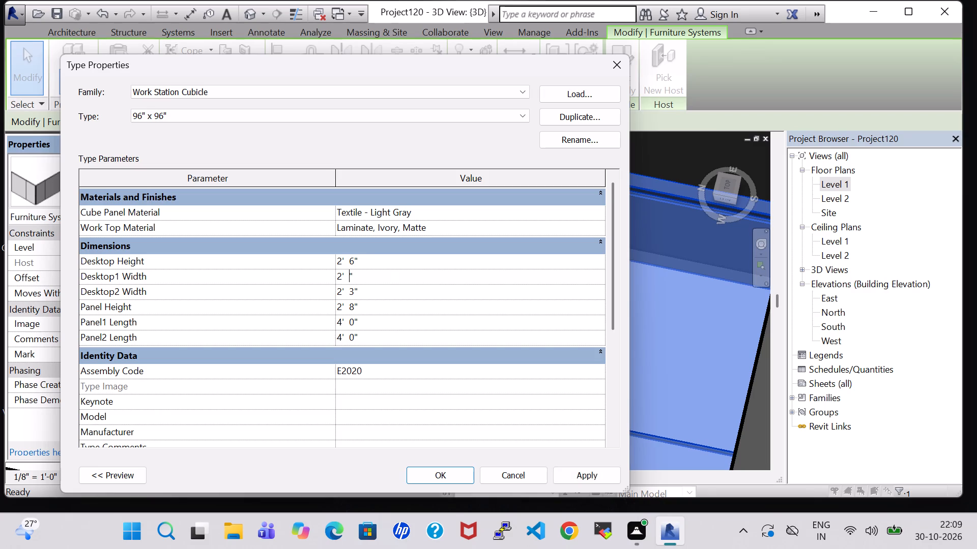
key("4")
left_click(356, 295)
key("BackSpace")
key("4")
left_click(419, 473)
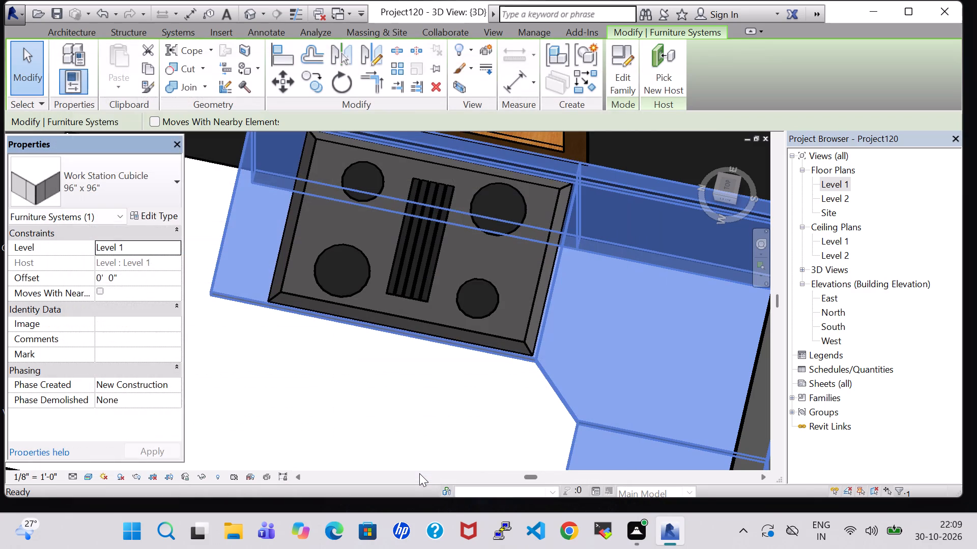
left_click(399, 373)
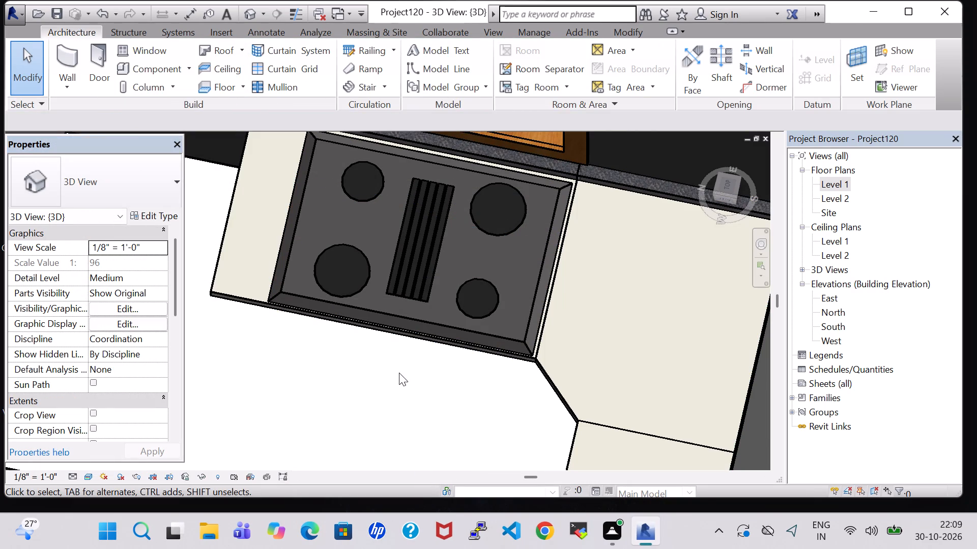
Nudge the cook top two increments along the counter, away from the corner and toward its free end.
left_click(408, 322)
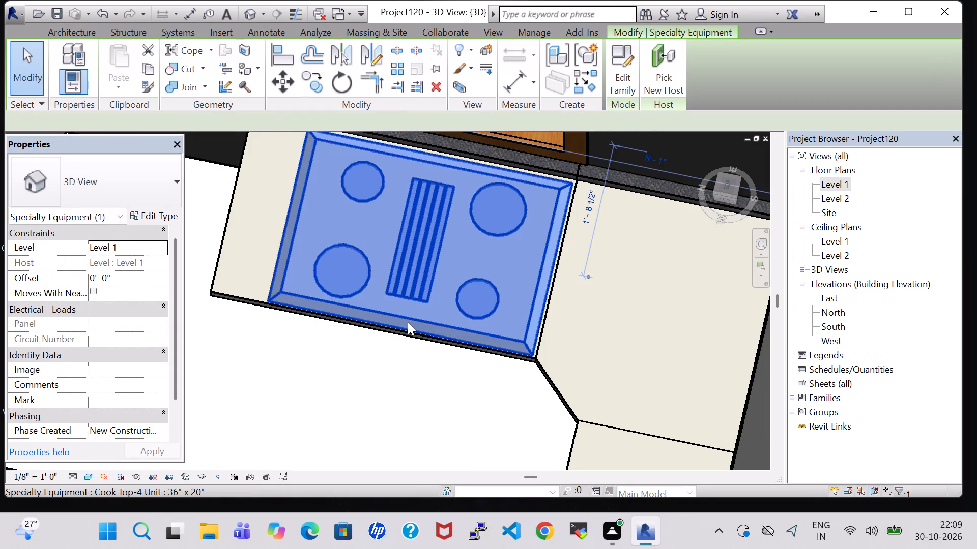
key("Left")
key("Left")
left_click(428, 398)
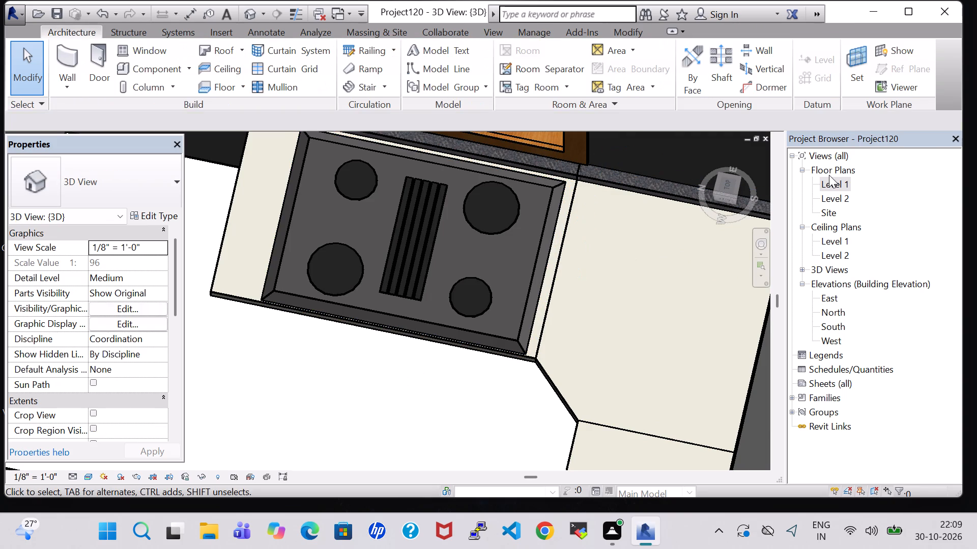
In the Level 1 floor plan, load the Microwave family from the US Imperial library's Specialty Equipment, Domestic folder as a component.
left_click(829, 175)
double_click(837, 180)
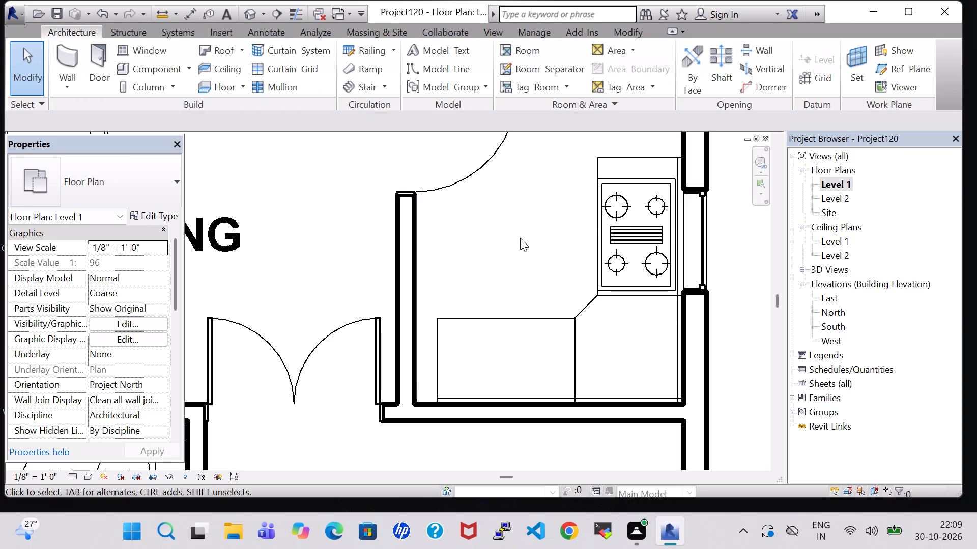
scroll(520, 246, "down", 3)
middle_click_drag(524, 246, 520, 274)
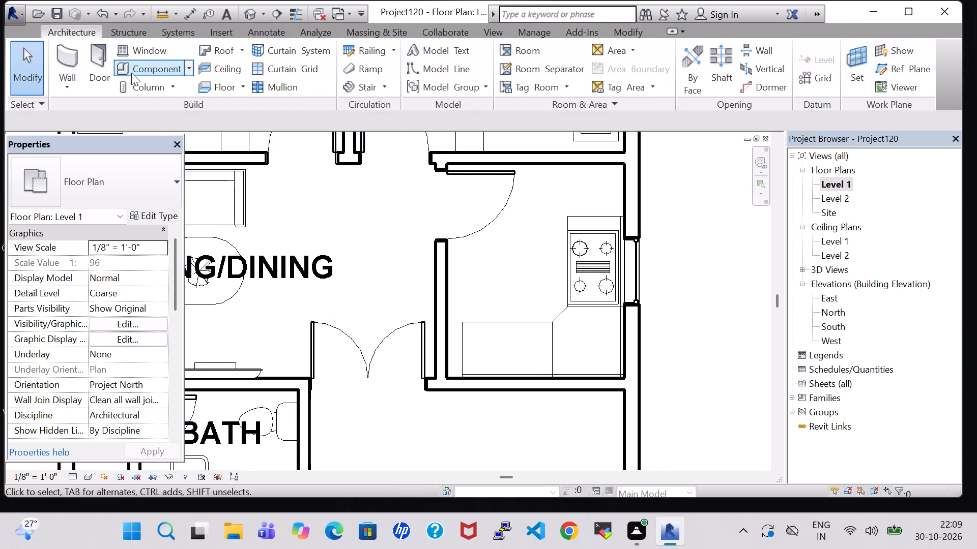
left_click(131, 73)
left_click(623, 70)
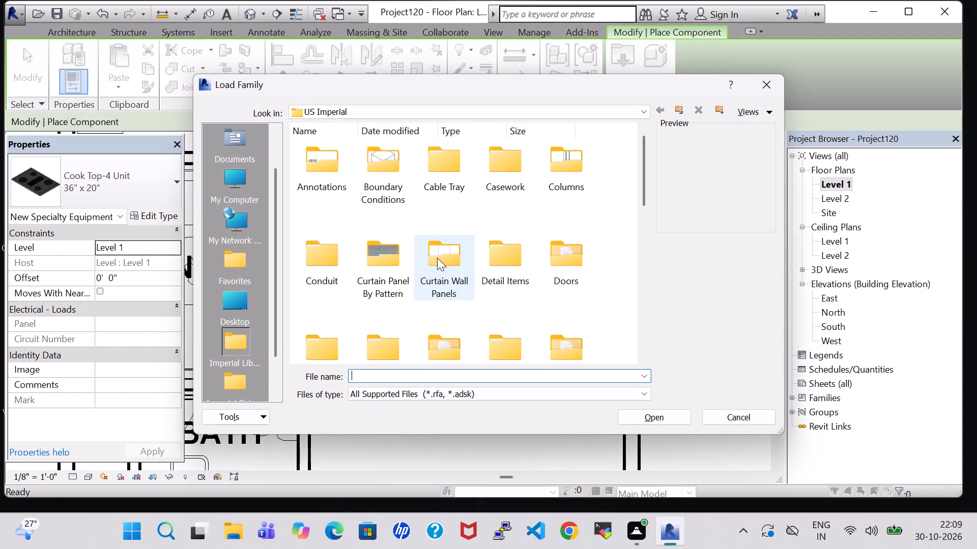
left_click(435, 259)
key("s")
double_click(372, 190)
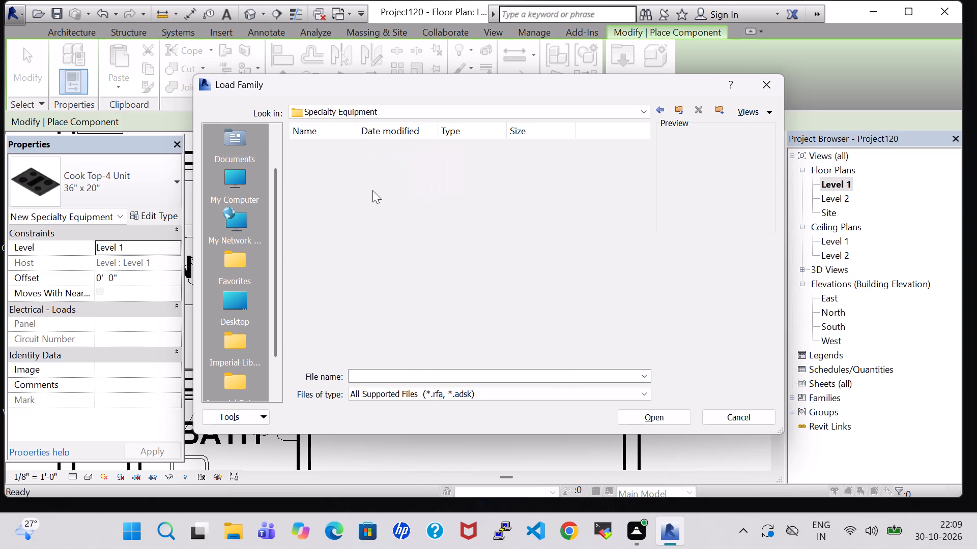
double_click(371, 182)
left_click(369, 247)
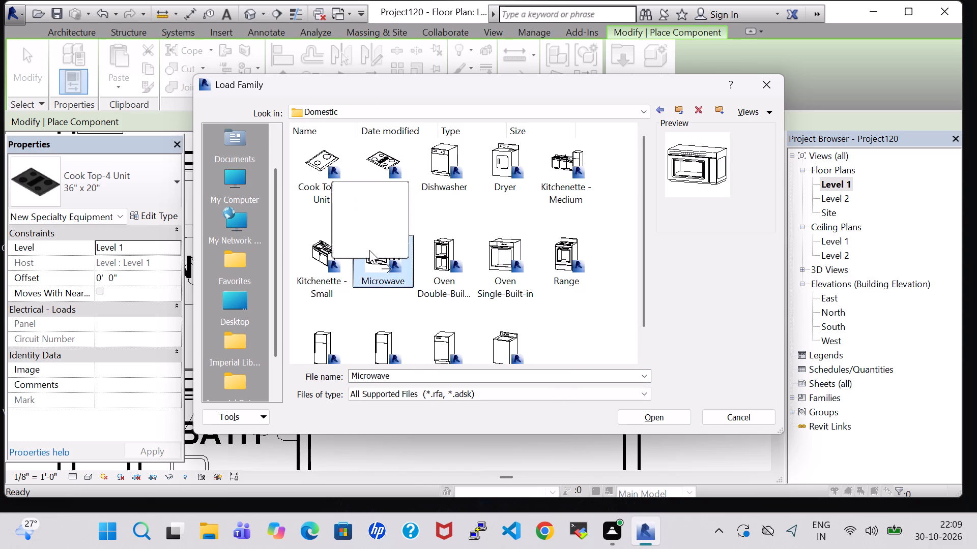
left_click(635, 419)
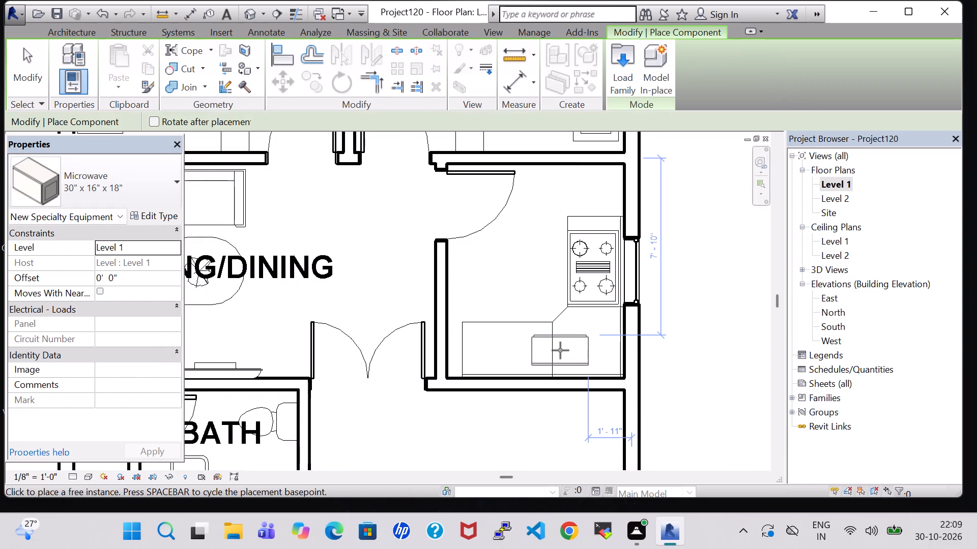
Place the 30" x 16" x 18" Microwave on the counter's corner, rotated parallel to the window wall and in line with the cook top.
key("space")
key("space")
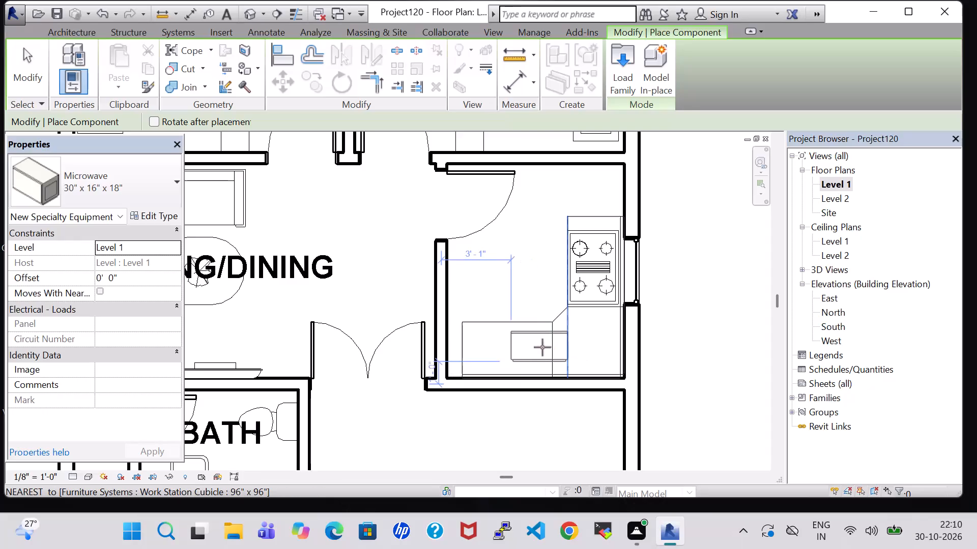
key("space")
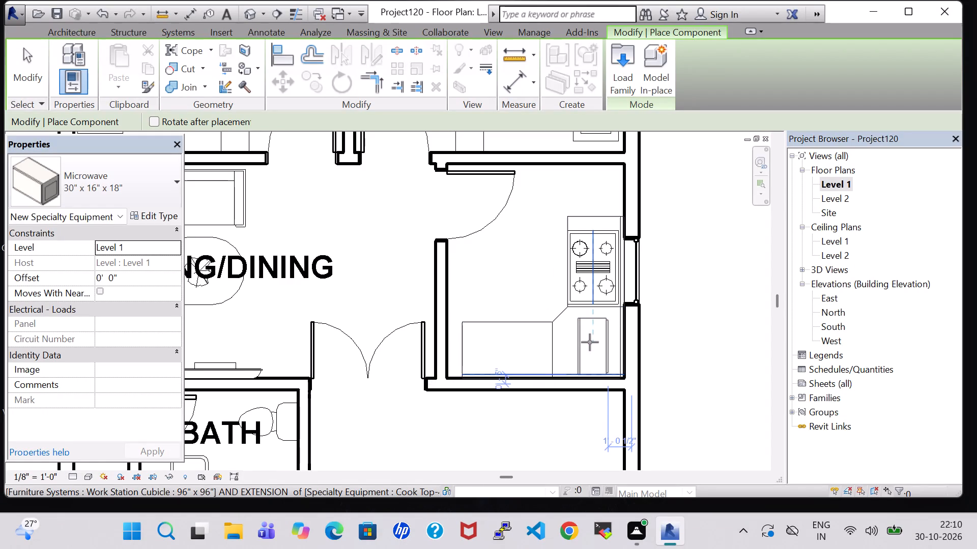
left_click(590, 342)
key("Escape")
key("Escape")
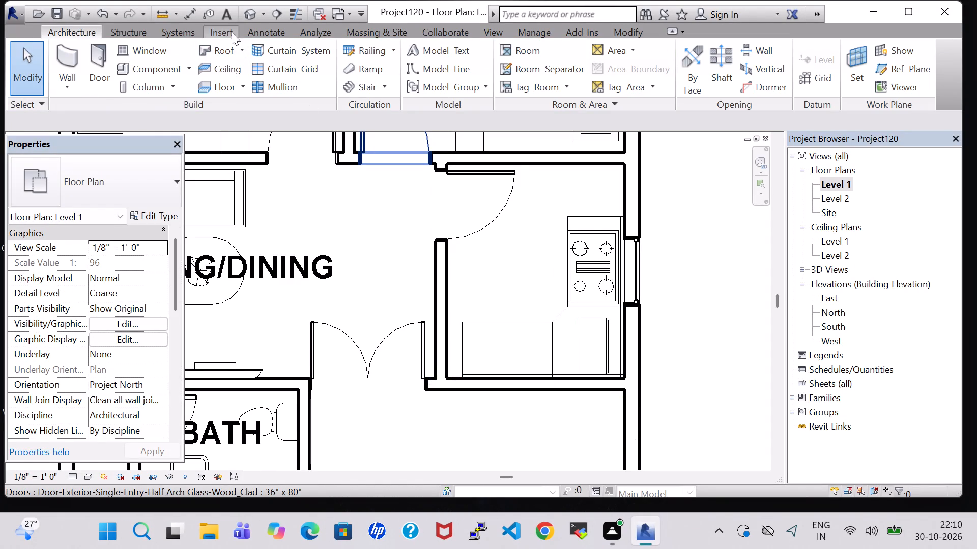
In the 3D view, set the microwave type's Microwave Material to Laminate, Linen, Matte.
left_click(244, 14)
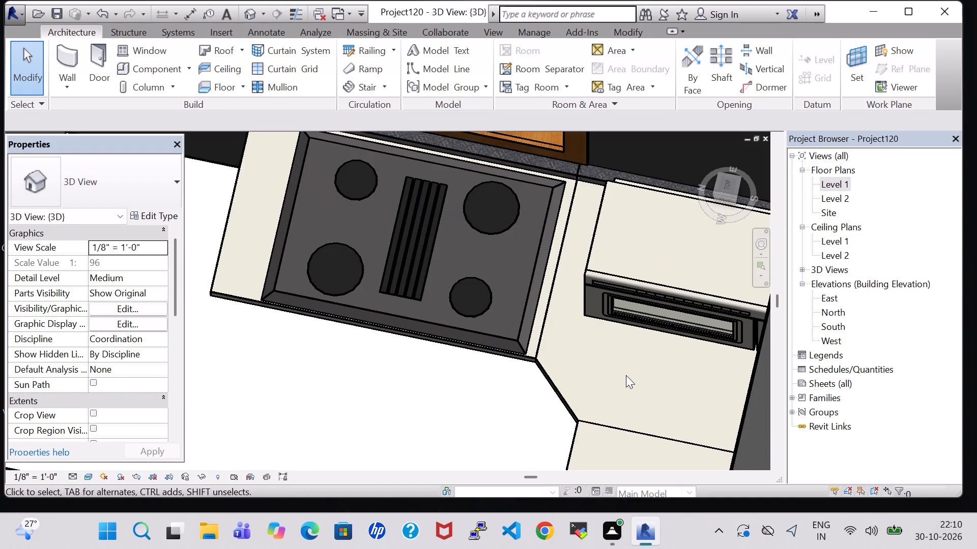
middle_click_drag(629, 378, 626, 345, "shift")
middle_click_drag(624, 337, 431, 329)
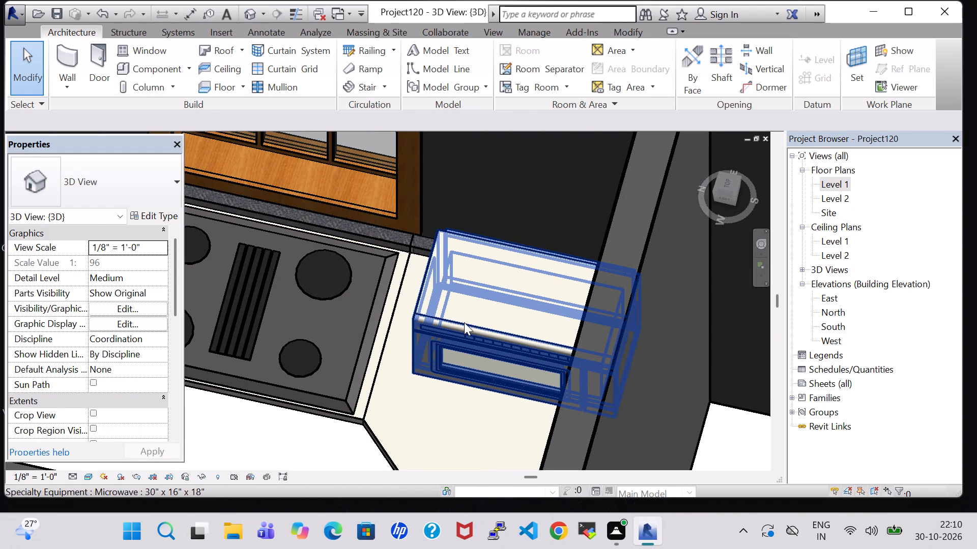
left_click(464, 322)
left_click(149, 212)
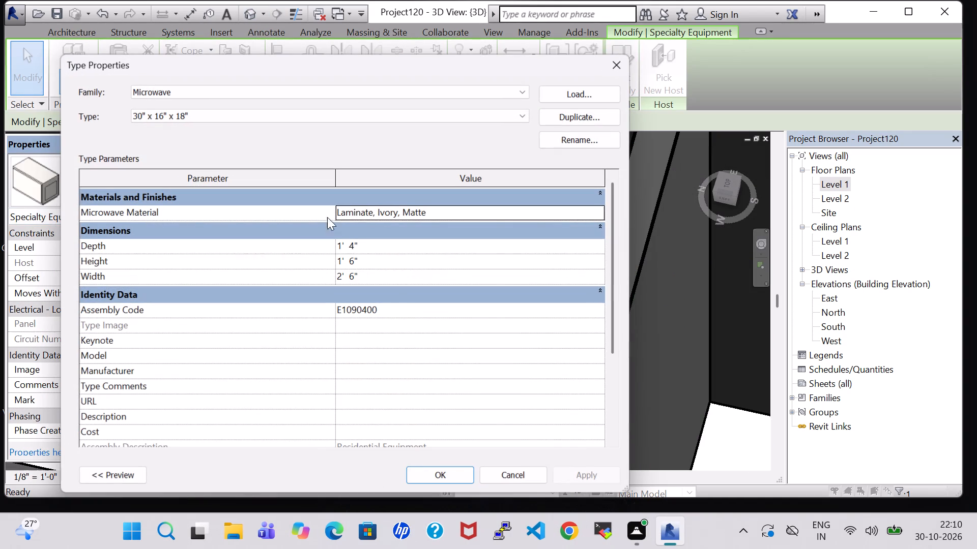
left_click(601, 208)
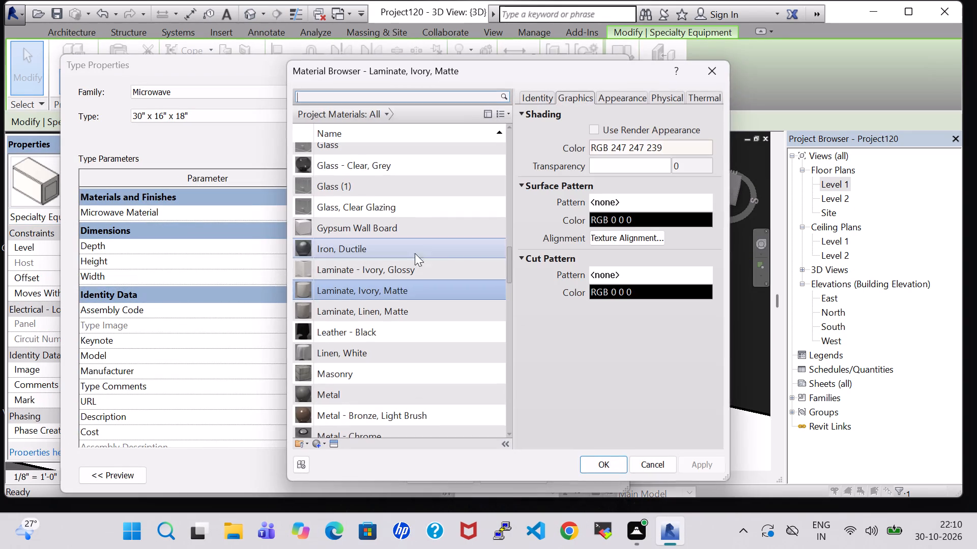
left_click(406, 310)
left_click(605, 461)
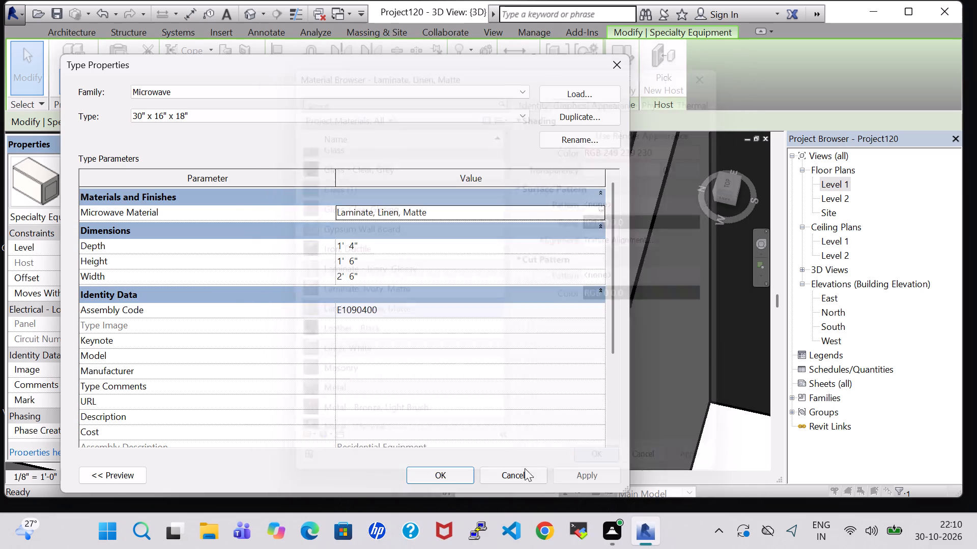
left_click(442, 469)
left_click(468, 420)
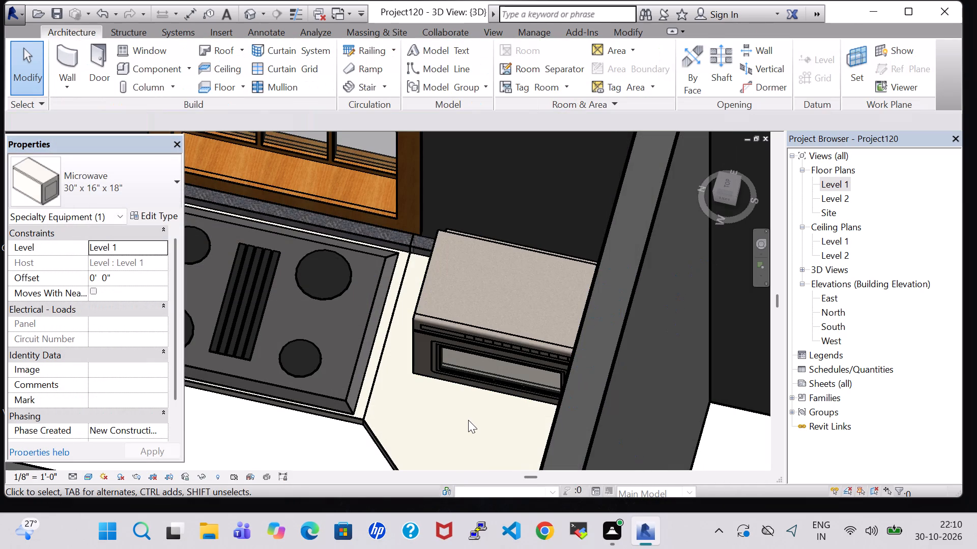
Nudge the microwave five increments along the counter toward the cook top, clear of the side wall.
middle_click_drag(468, 420, 509, 419, "shift")
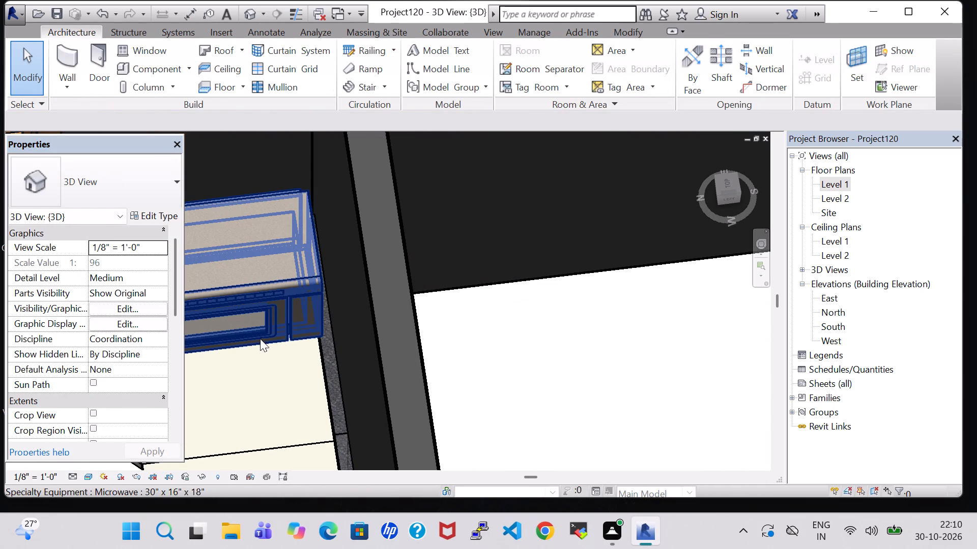
middle_click_drag(260, 342, 215, 344)
left_click(454, 330)
key("Left")
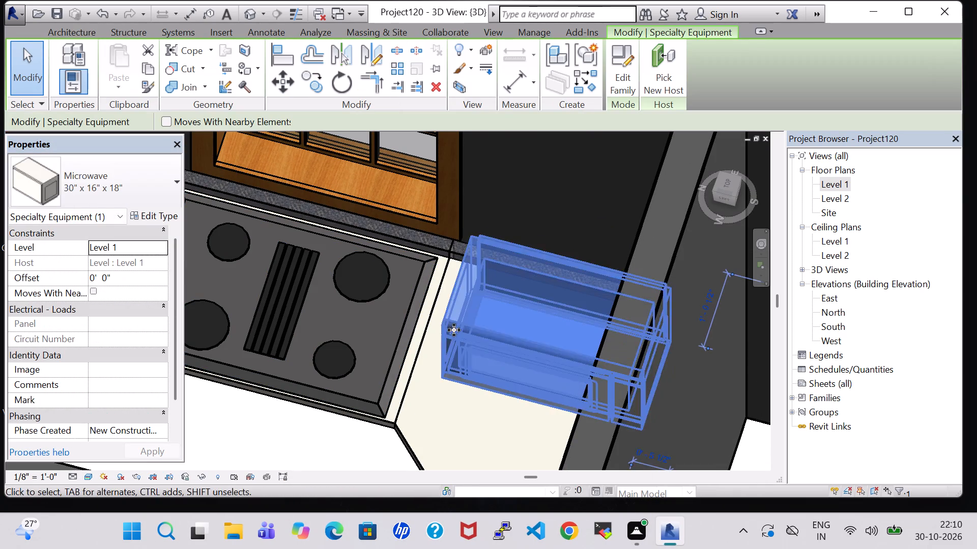
key("Left")
key("Left")
key("Left")
key("Left")
left_click(451, 425)
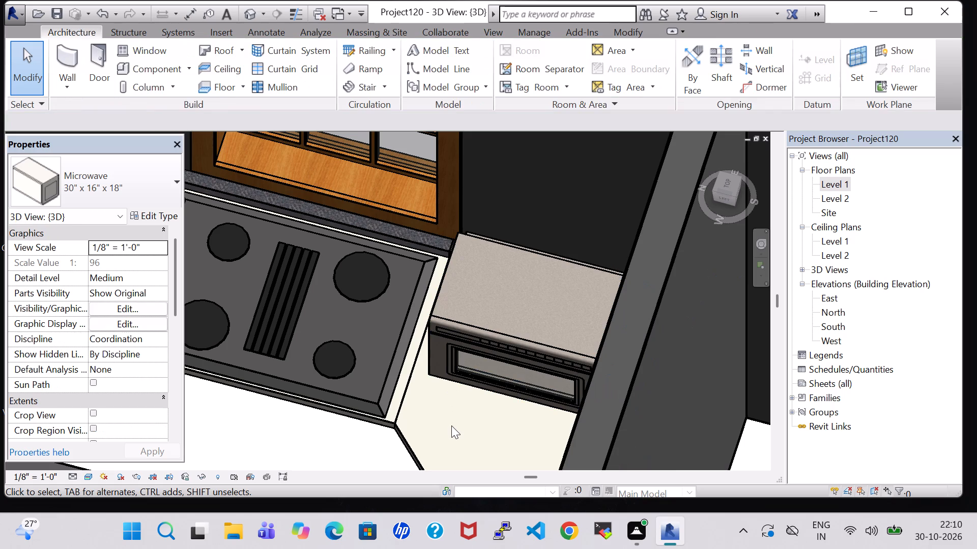
Nudge the cook top seven increments along the counter, away from the microwave.
middle_click_drag(451, 425, 461, 425)
middle_click_drag(424, 412, 642, 409)
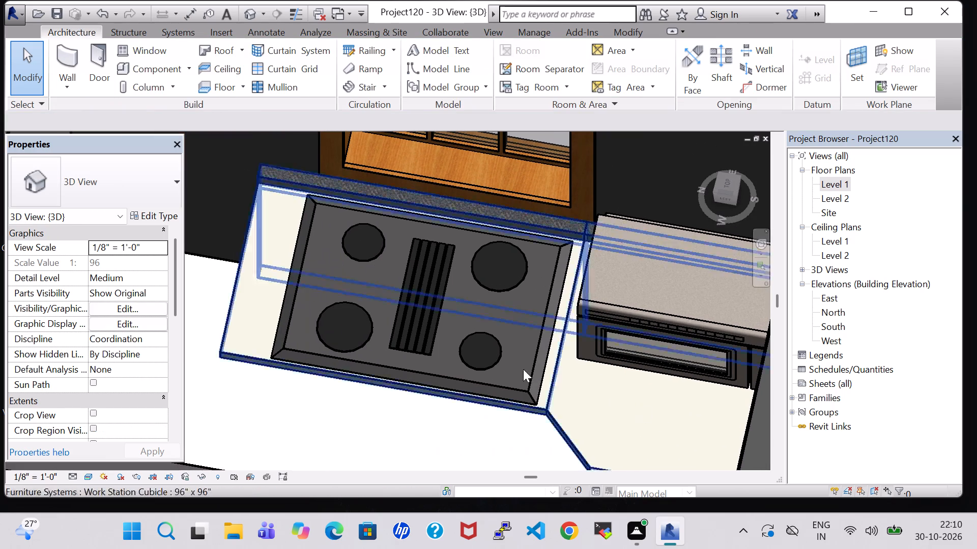
left_click(478, 383)
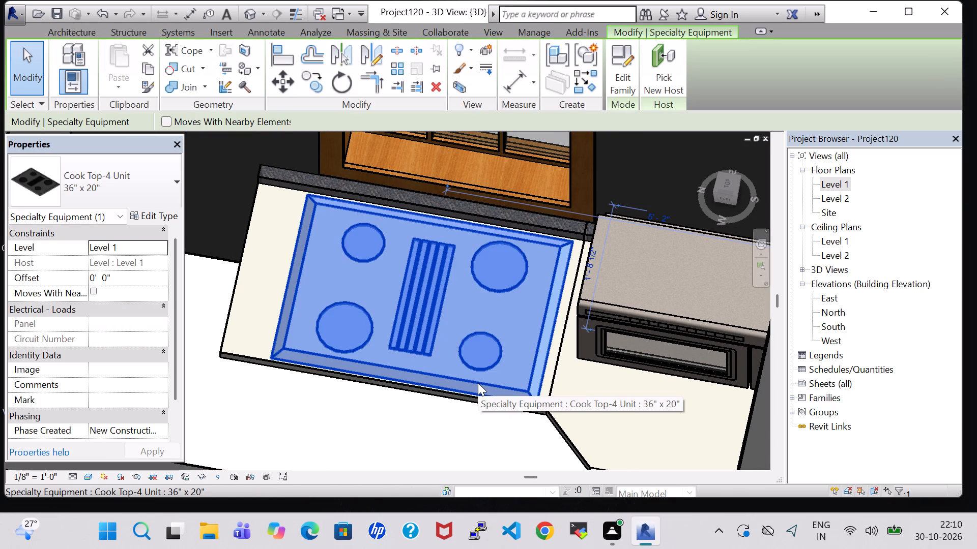
key("Left")
key("Left")
key("Left")
key("Left")
key("Left")
key("Left")
key("Left")
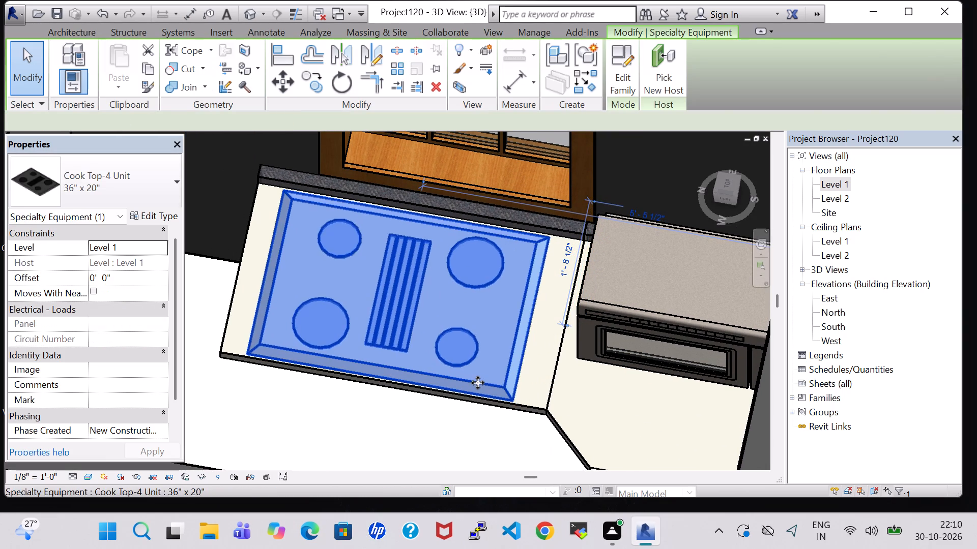
left_click(466, 445)
Nudge the microwave three increments toward the counter's front and two increments toward the cook top.
left_click(649, 336)
key("Down")
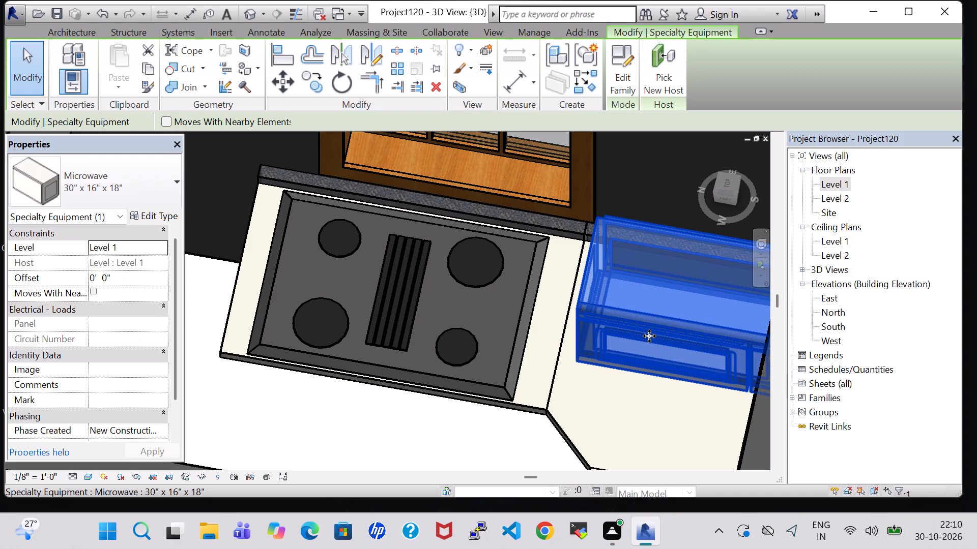
key("Down")
key("Down")
key("Left")
key("Left")
left_click(627, 438)
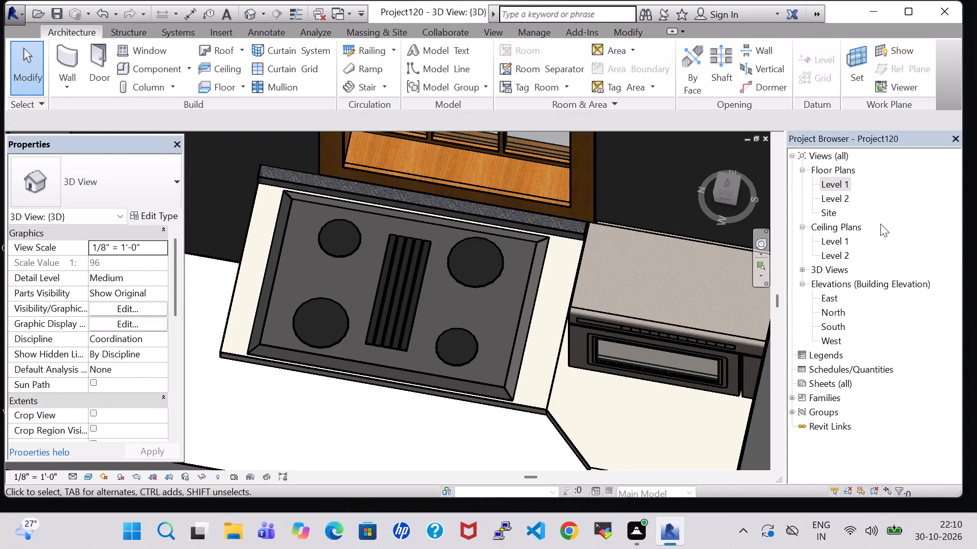
Return to the Level 1 floor plan with the kitchen counter beside Living/Dining in view.
double_click(830, 186)
scroll(495, 258, "down", 2)
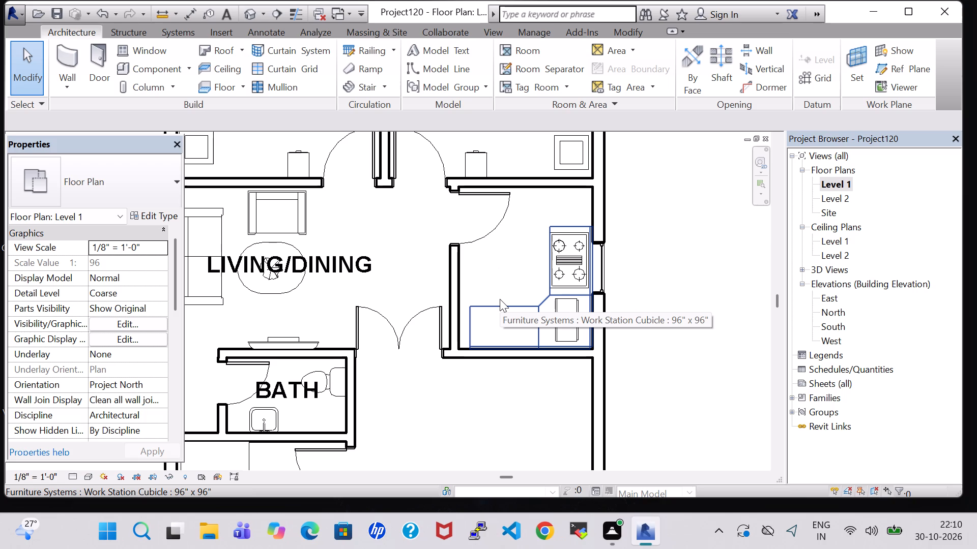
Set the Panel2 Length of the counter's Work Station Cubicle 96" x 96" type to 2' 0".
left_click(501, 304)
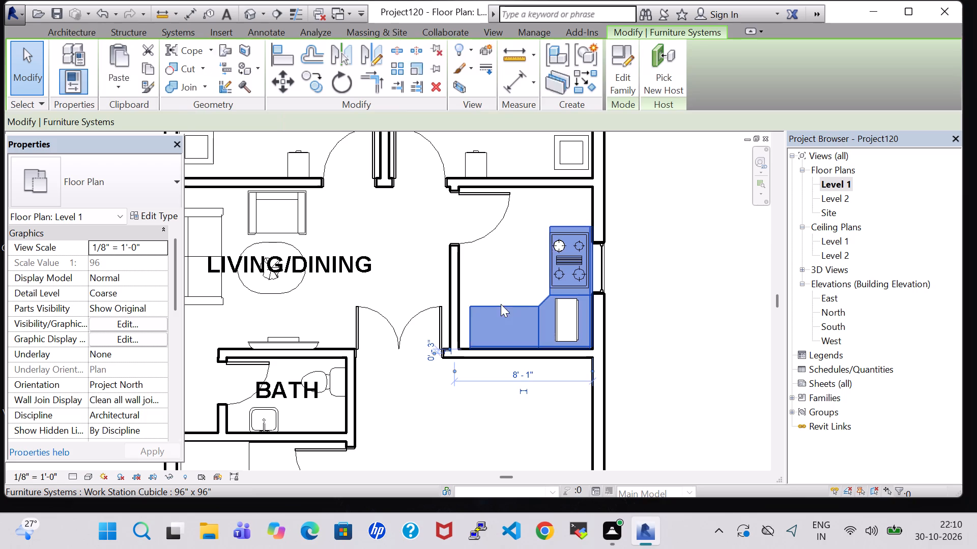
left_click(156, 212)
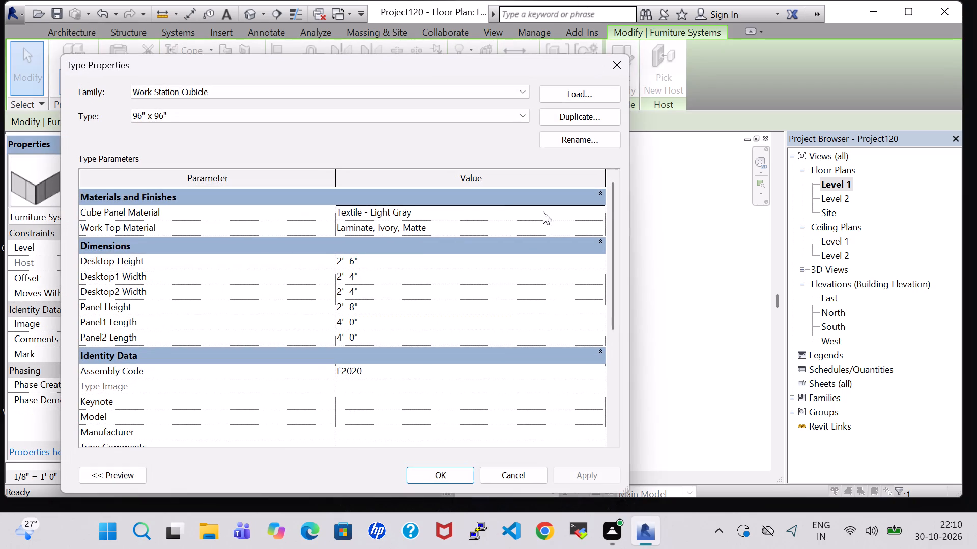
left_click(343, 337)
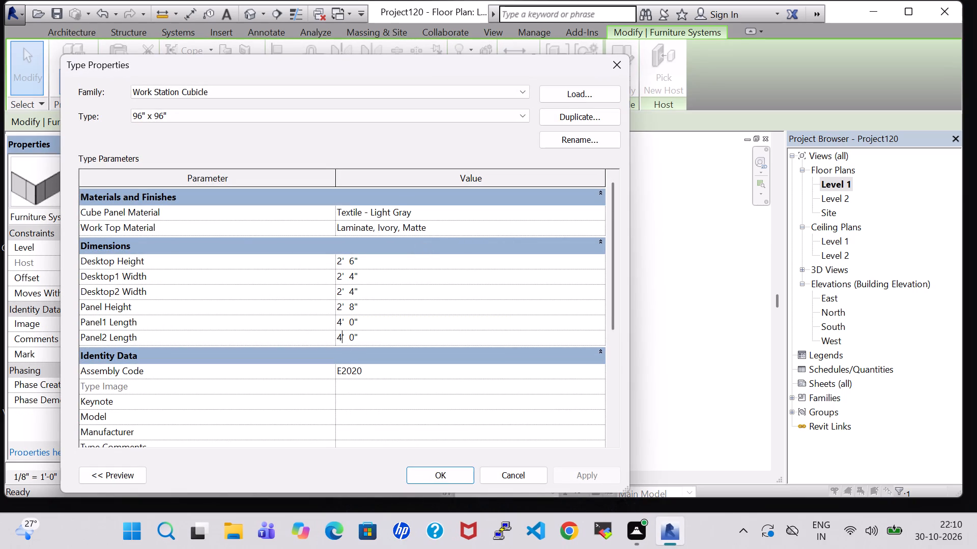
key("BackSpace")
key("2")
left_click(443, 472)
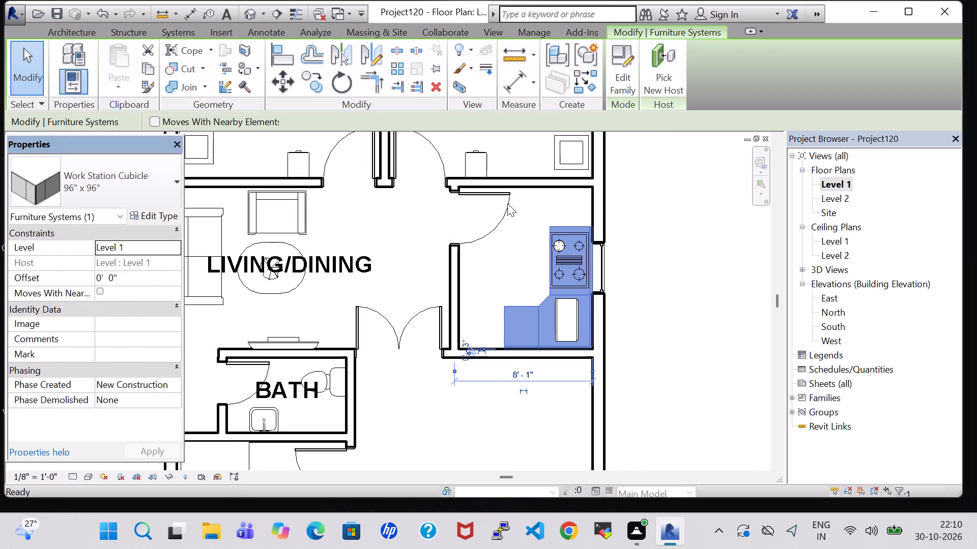
Set the Panel2 Length of the counter's Work Station Cubicle 96" x 96" type to 1' 0".
left_click(522, 307)
right_click(522, 307)
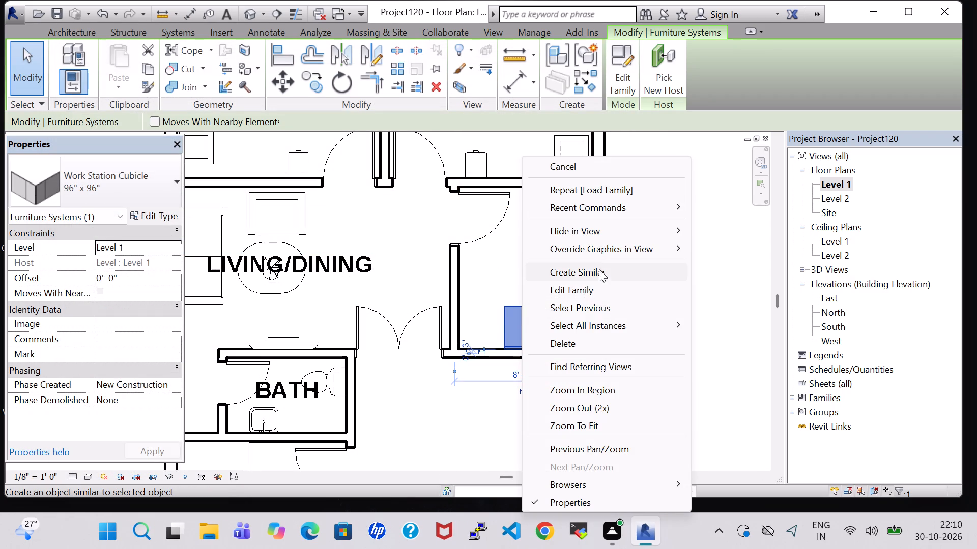
left_click(150, 212)
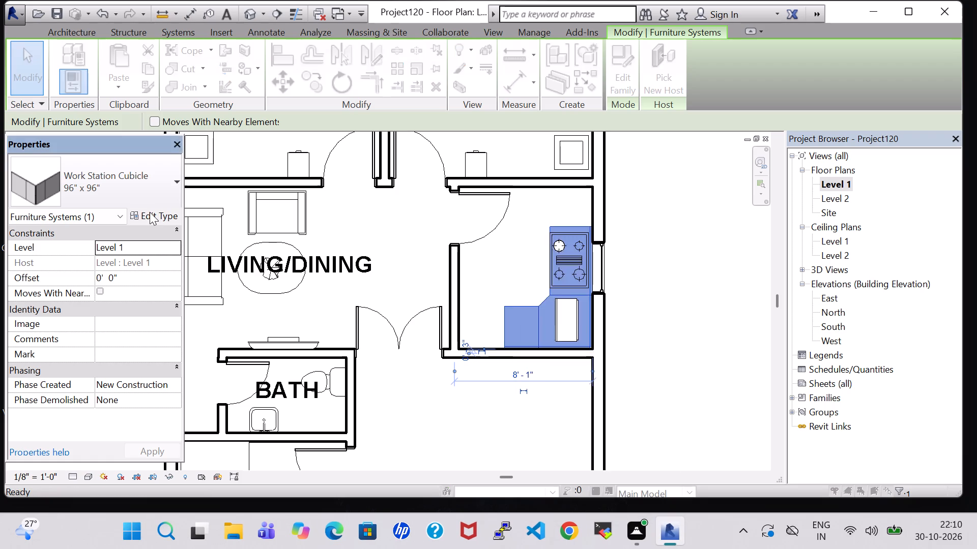
double_click(341, 339)
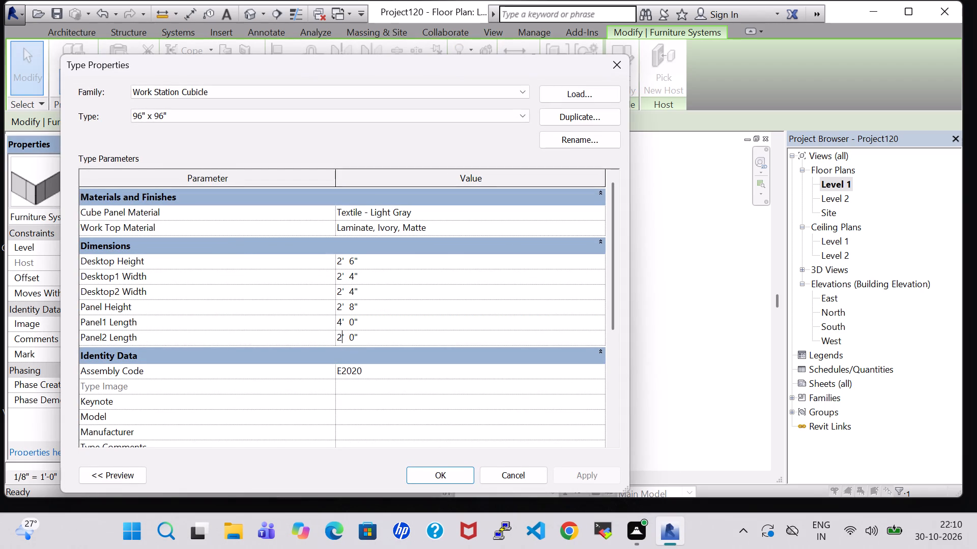
key("BackSpace")
key("1")
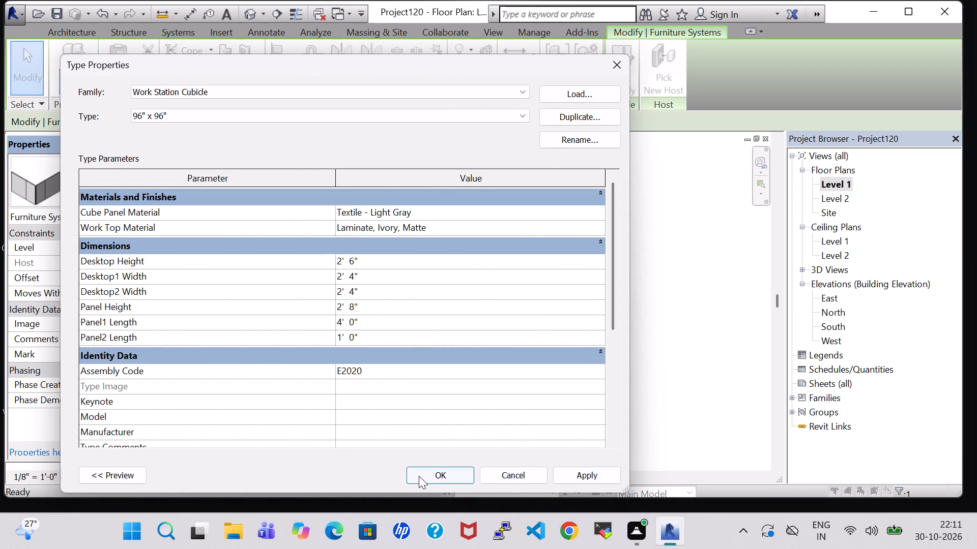
left_click(419, 476)
left_click(640, 338)
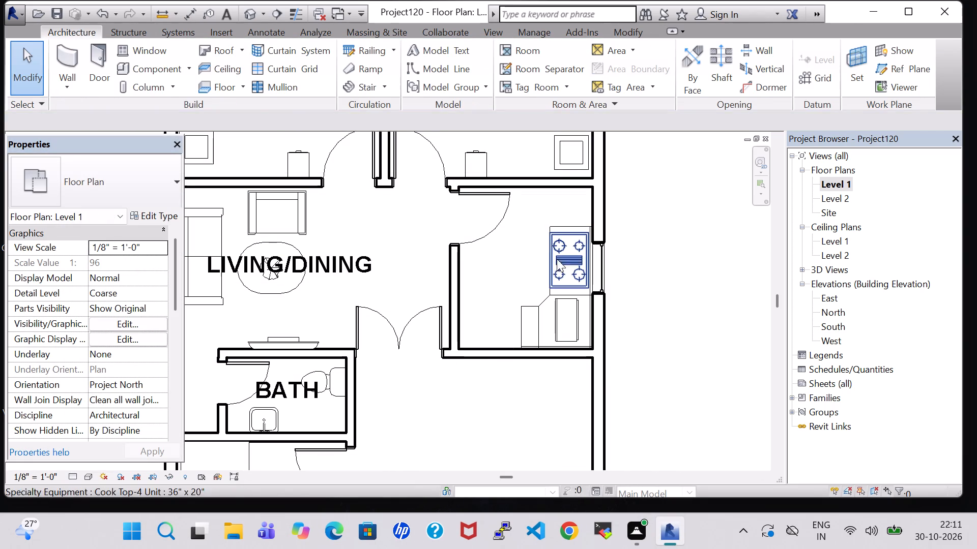
Load the Refrigerator family from the US Imperial library's Specialty Equipment, Domestic folder as a component.
left_click(138, 70)
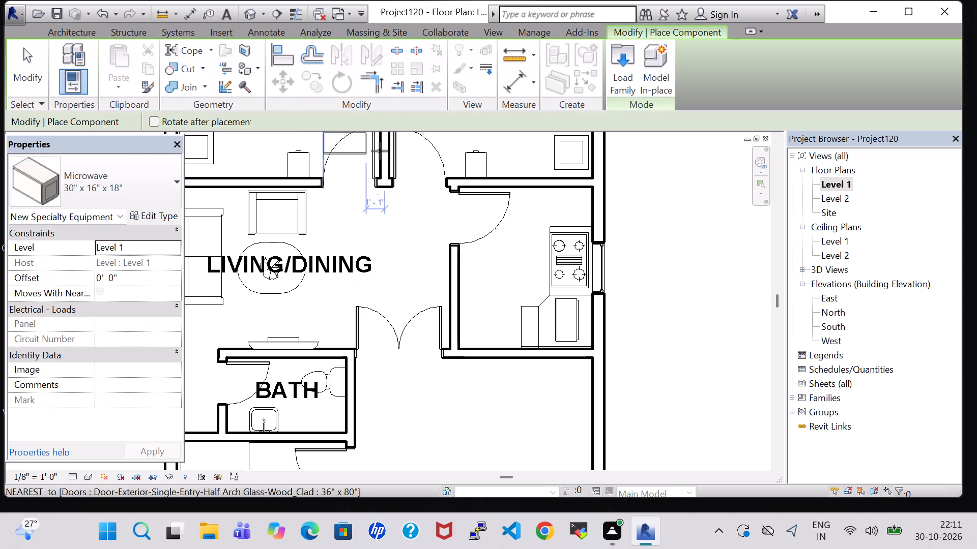
key("Escape")
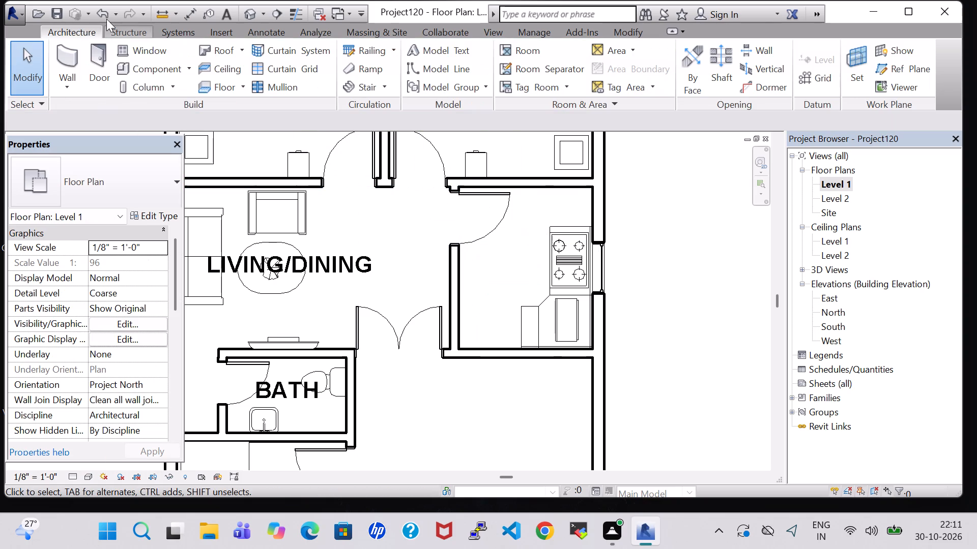
left_click(153, 67)
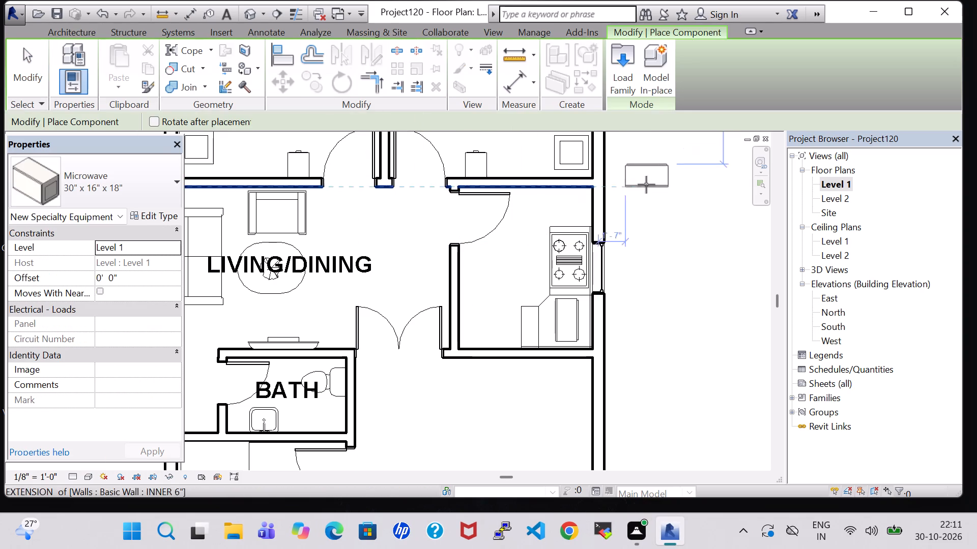
left_click(623, 58)
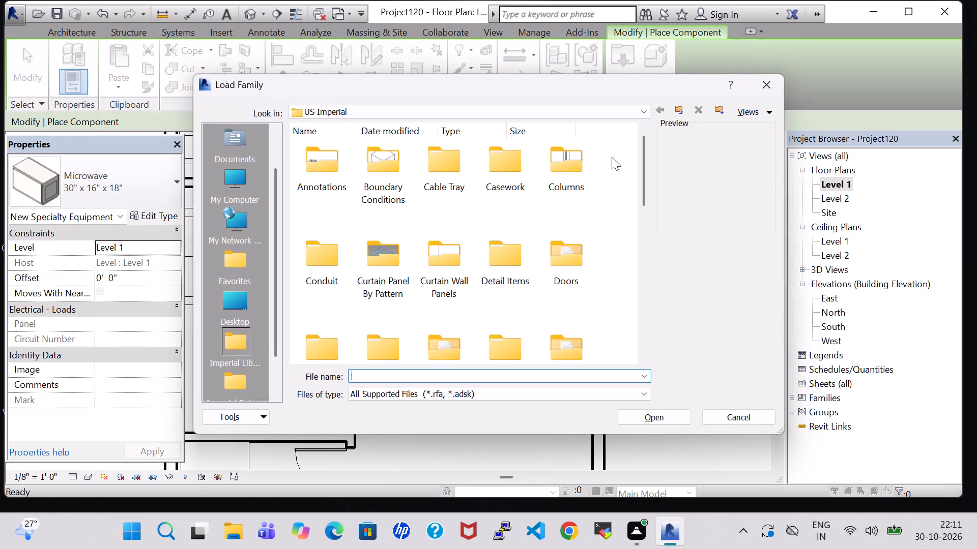
left_click(391, 352)
key("s")
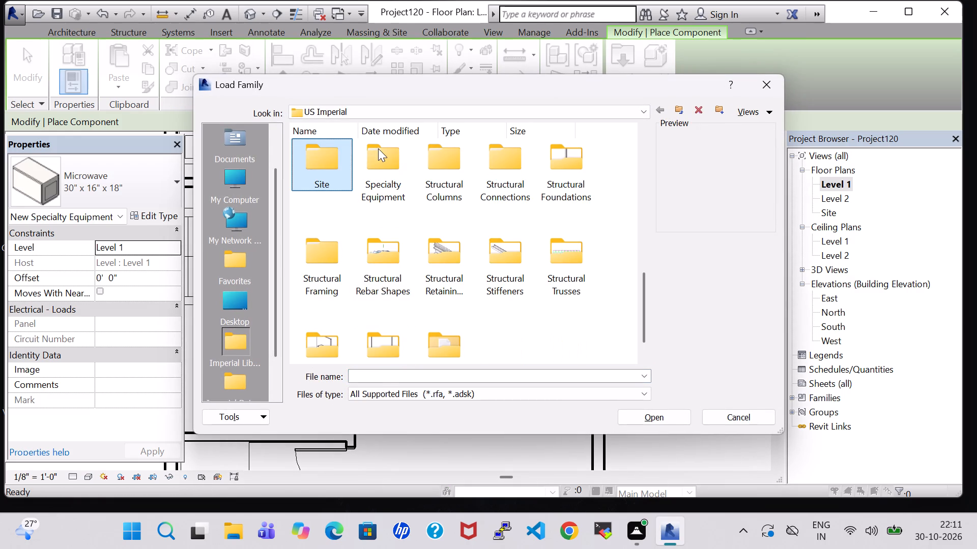
double_click(381, 156)
double_click(385, 176)
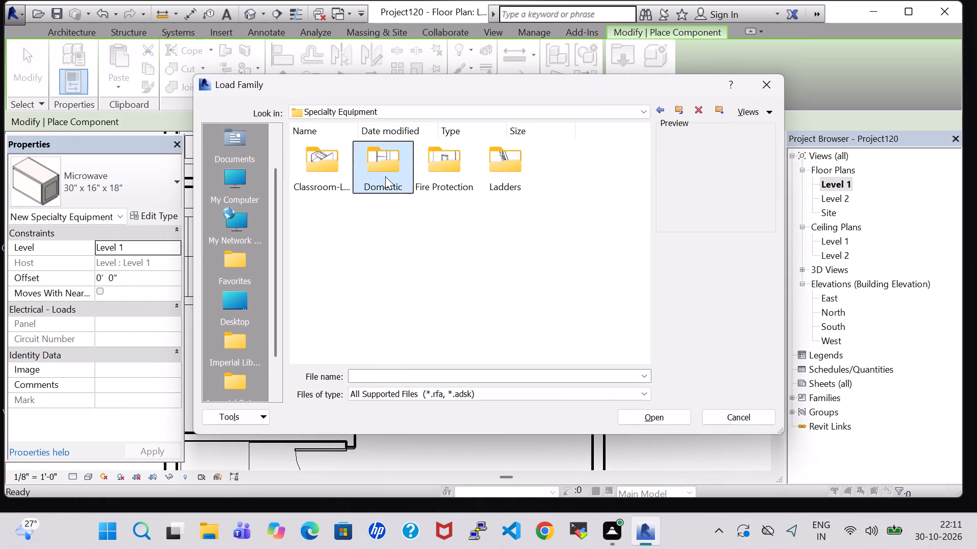
scroll(393, 288, "down", 2)
left_click(392, 318)
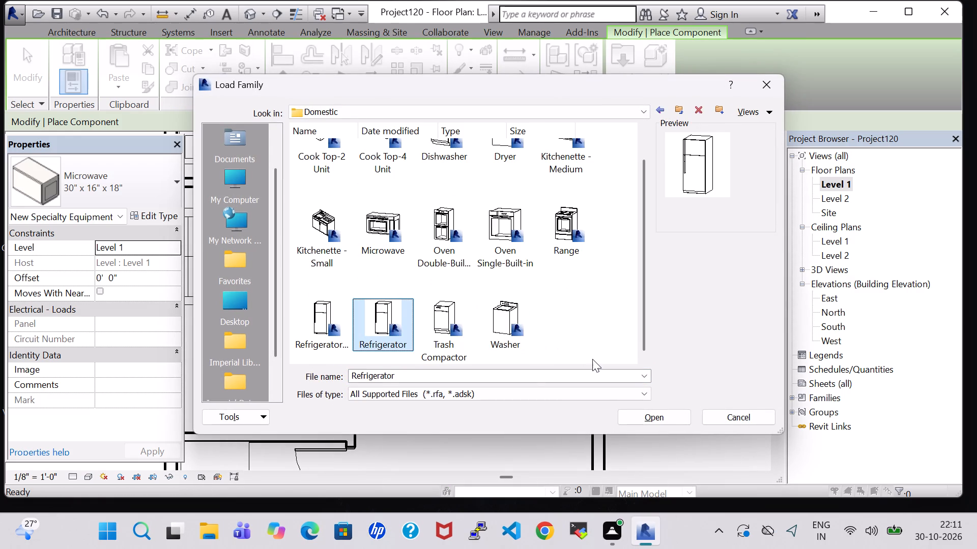
left_click(635, 412)
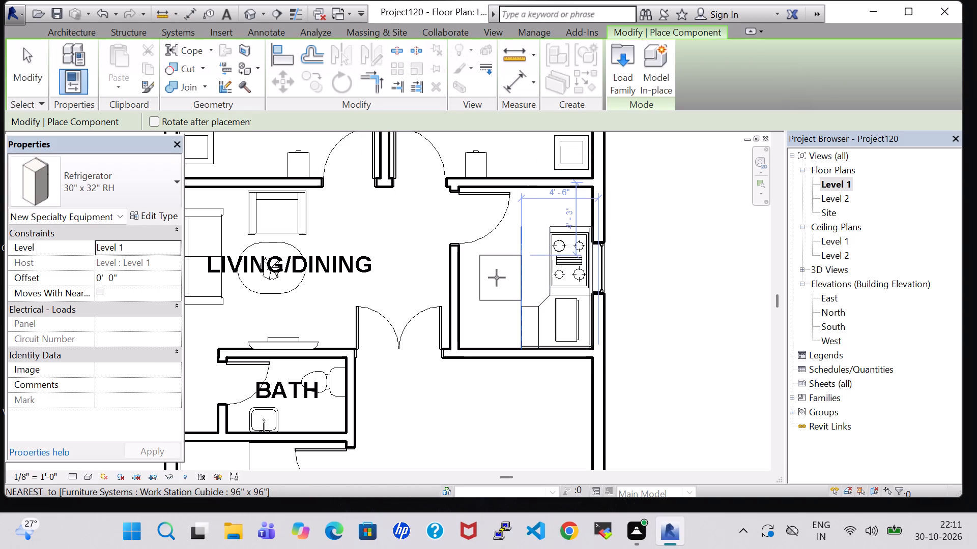
Place the 30" x 32" RH Refrigerator, rotated, against the kitchen wall shared with Living/Dining, just below the kitchen door.
key("space")
key("space")
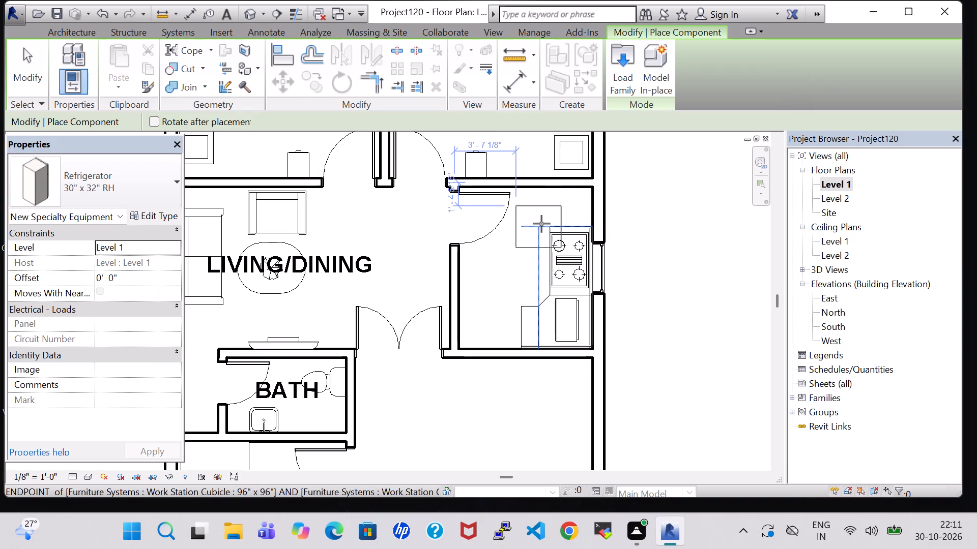
left_click(482, 272)
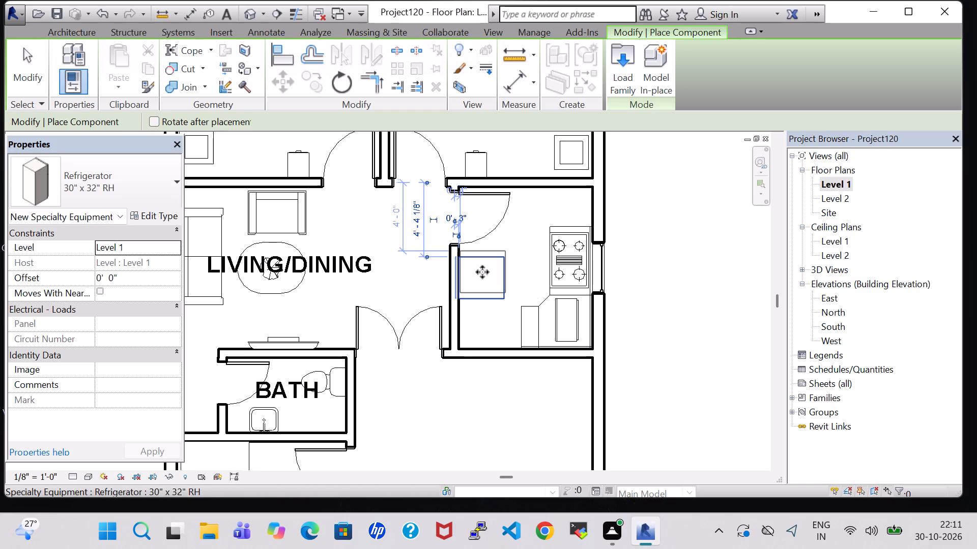
key("Escape")
key("Escape")
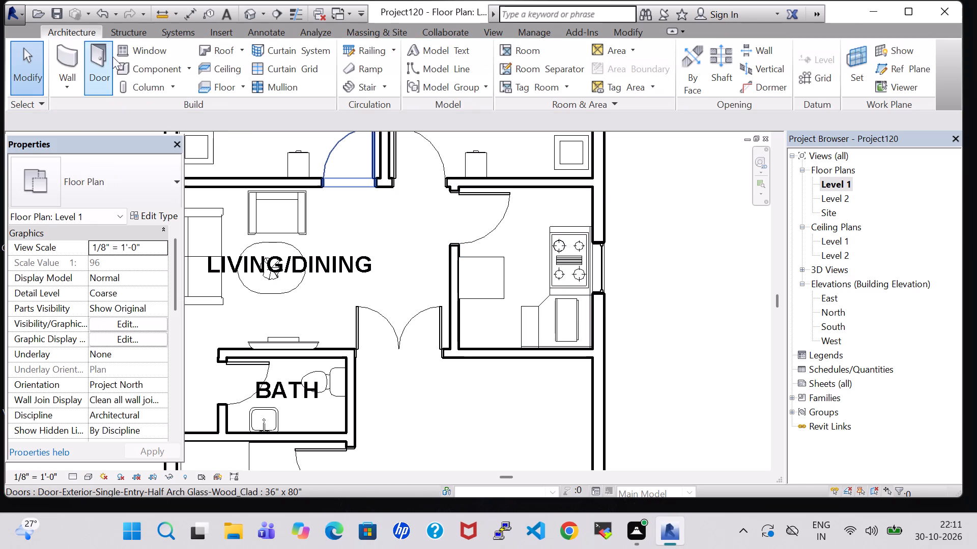
Load the Sink Kitchen-Single family from the US Imperial library's Plumbing, Architectural, Fixtures, Sinks folder as a component.
left_click(139, 78)
left_click(139, 72)
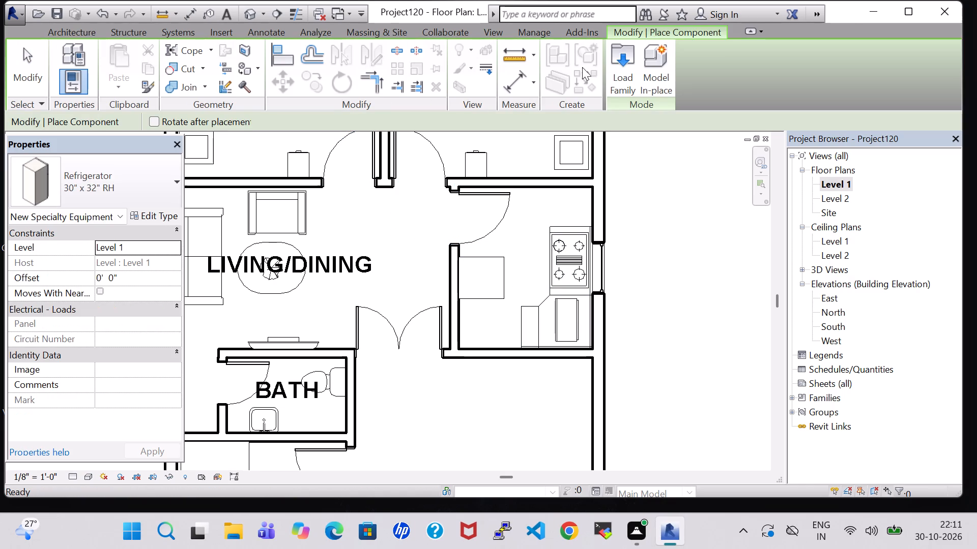
left_click(619, 77)
left_click(525, 266)
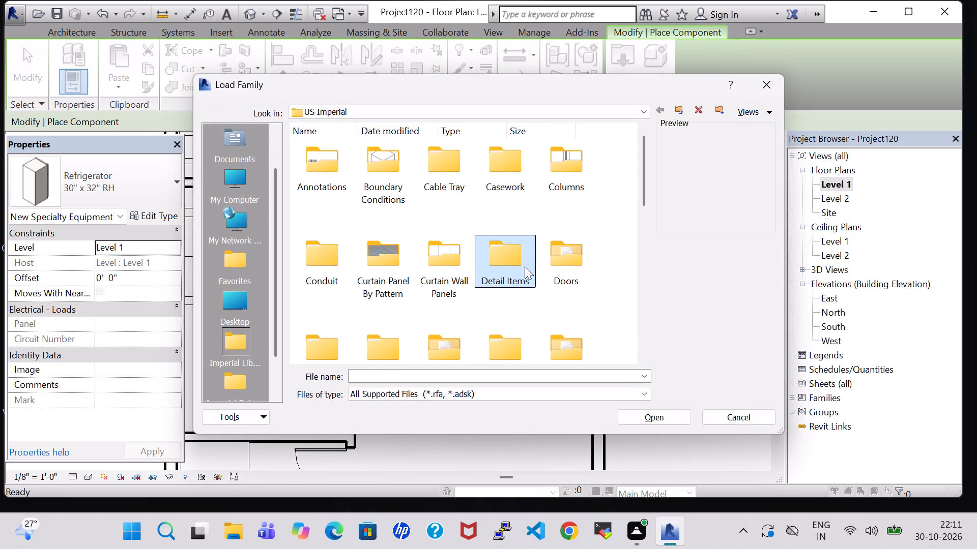
key("p")
double_click(435, 175)
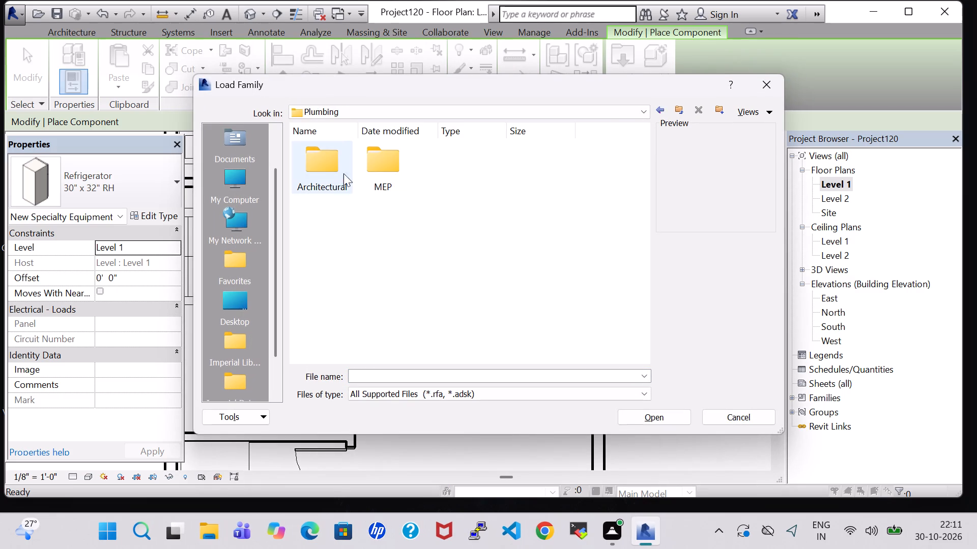
double_click(323, 170)
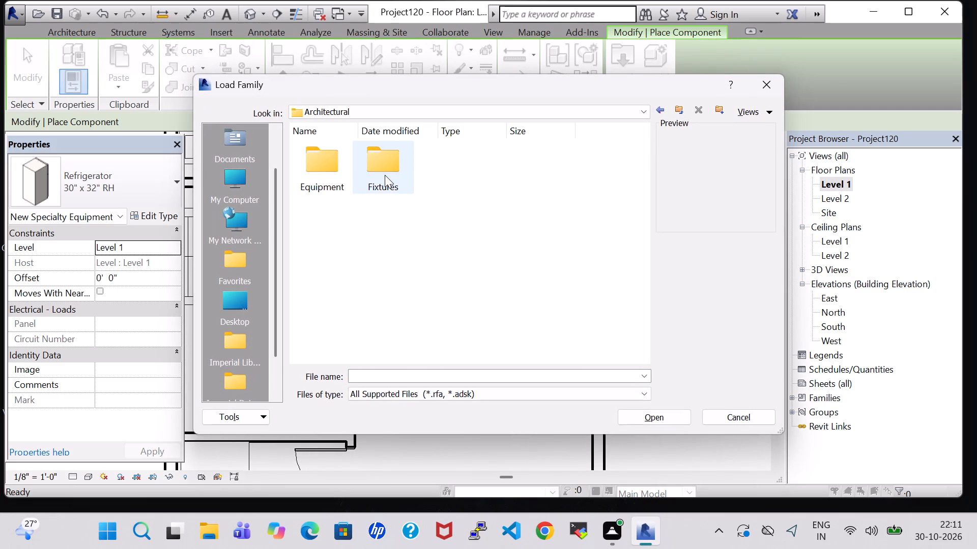
double_click(385, 175)
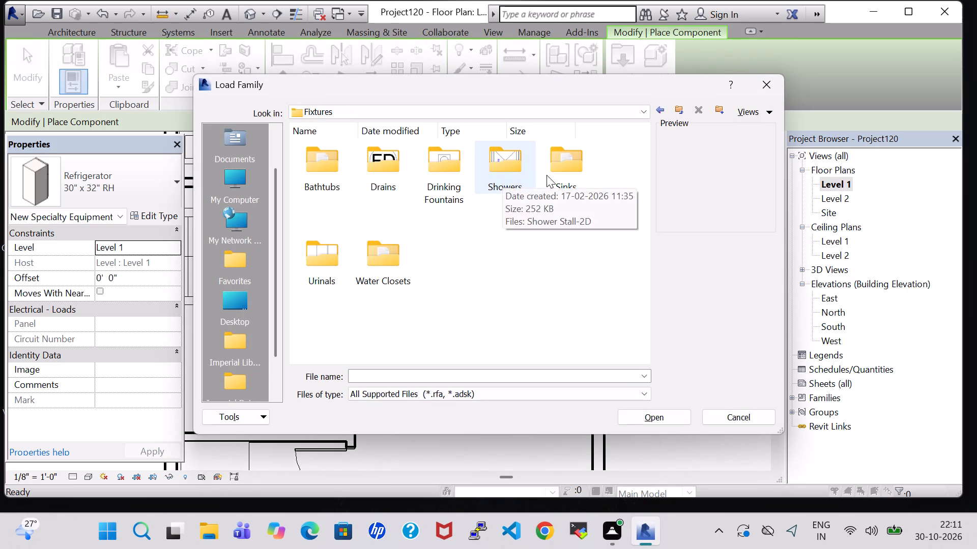
double_click(560, 175)
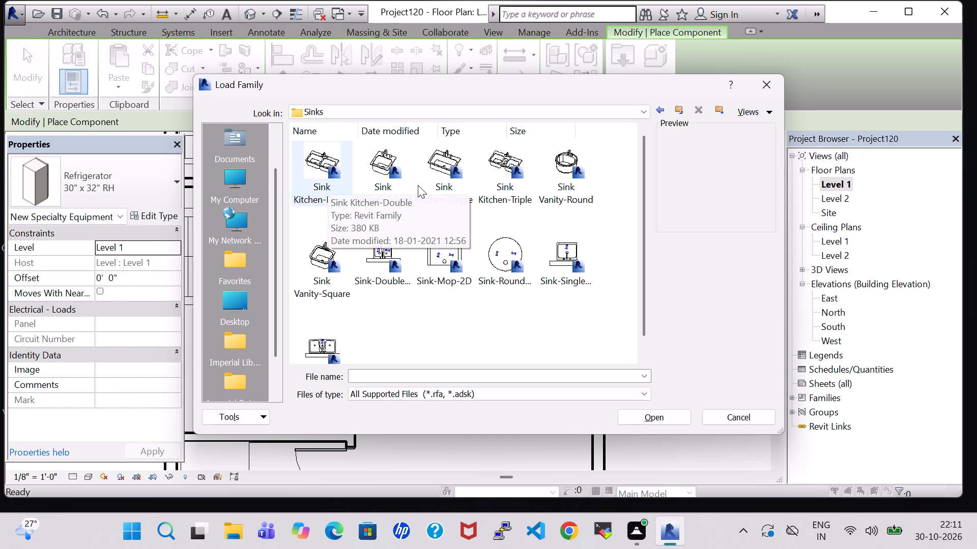
left_click(456, 187)
left_click(659, 413)
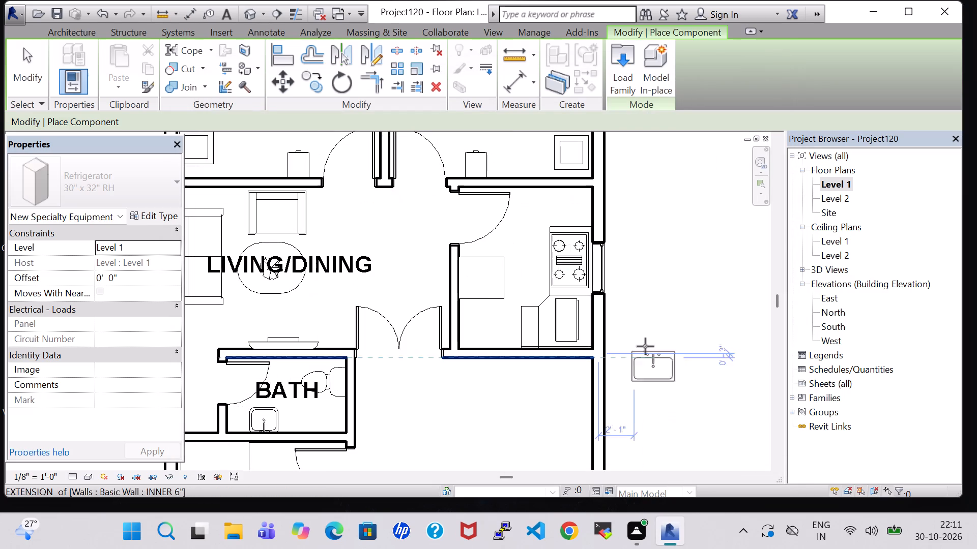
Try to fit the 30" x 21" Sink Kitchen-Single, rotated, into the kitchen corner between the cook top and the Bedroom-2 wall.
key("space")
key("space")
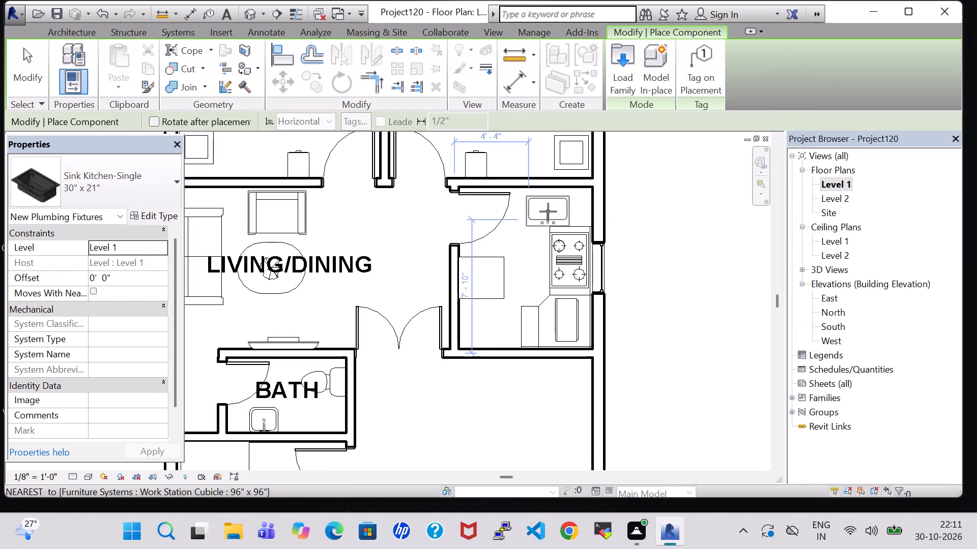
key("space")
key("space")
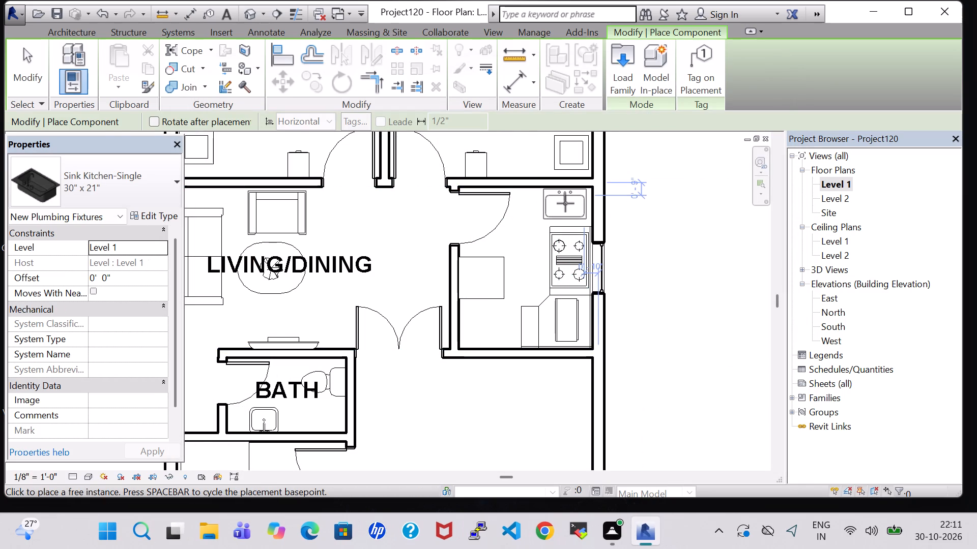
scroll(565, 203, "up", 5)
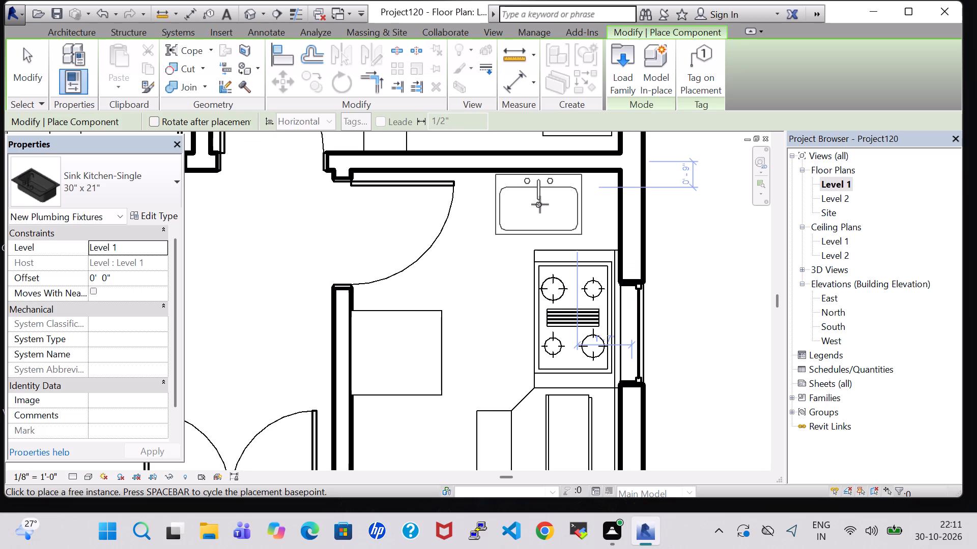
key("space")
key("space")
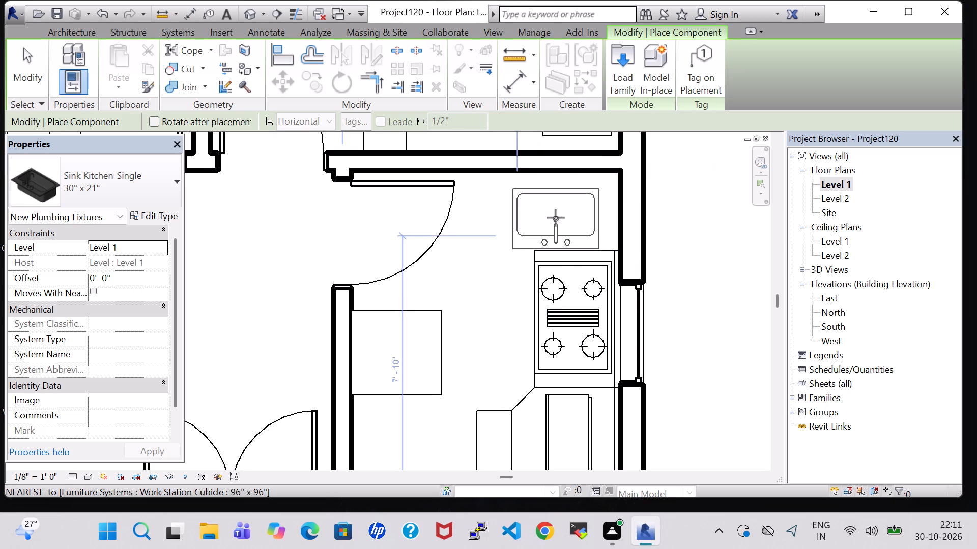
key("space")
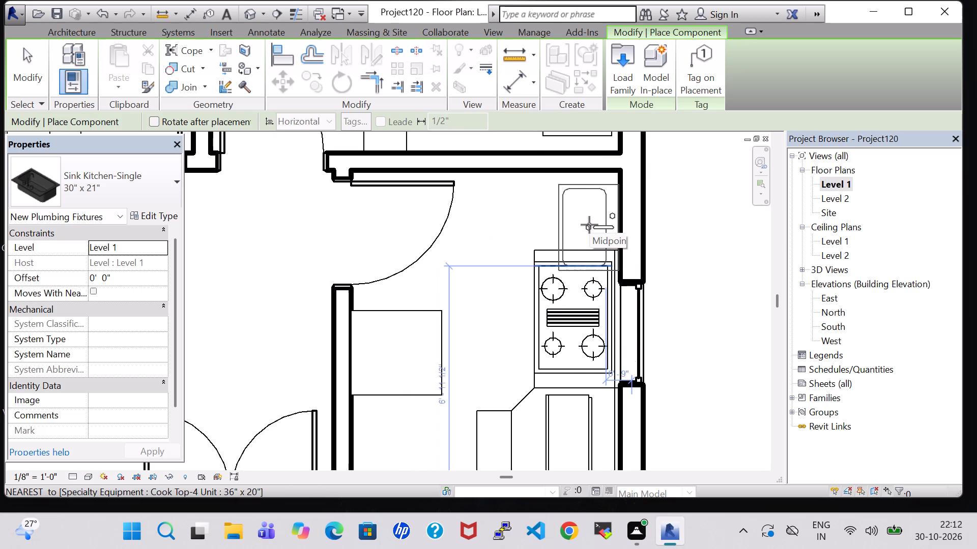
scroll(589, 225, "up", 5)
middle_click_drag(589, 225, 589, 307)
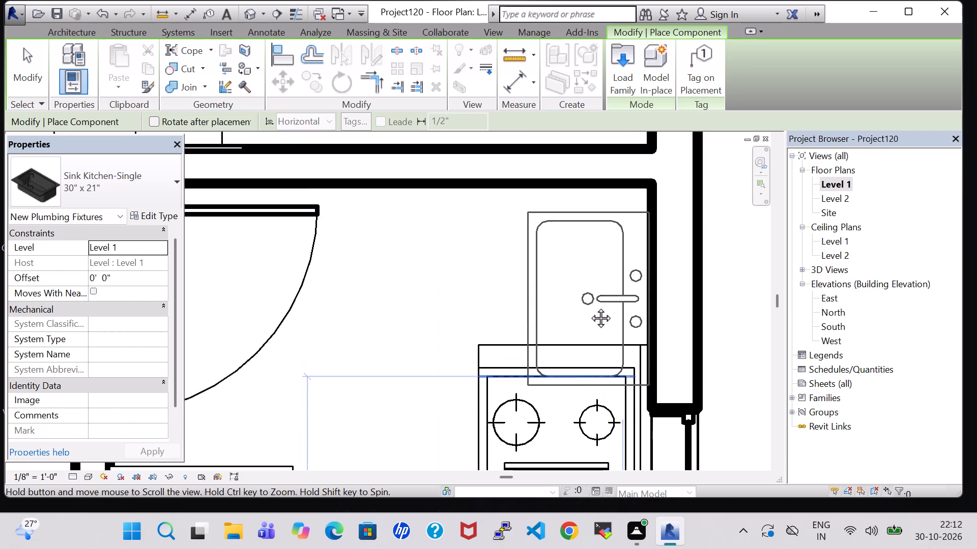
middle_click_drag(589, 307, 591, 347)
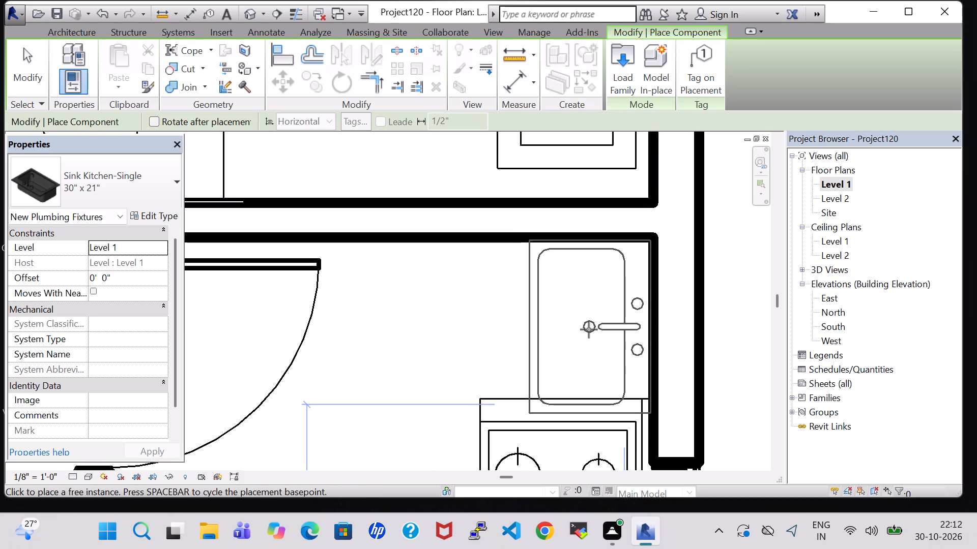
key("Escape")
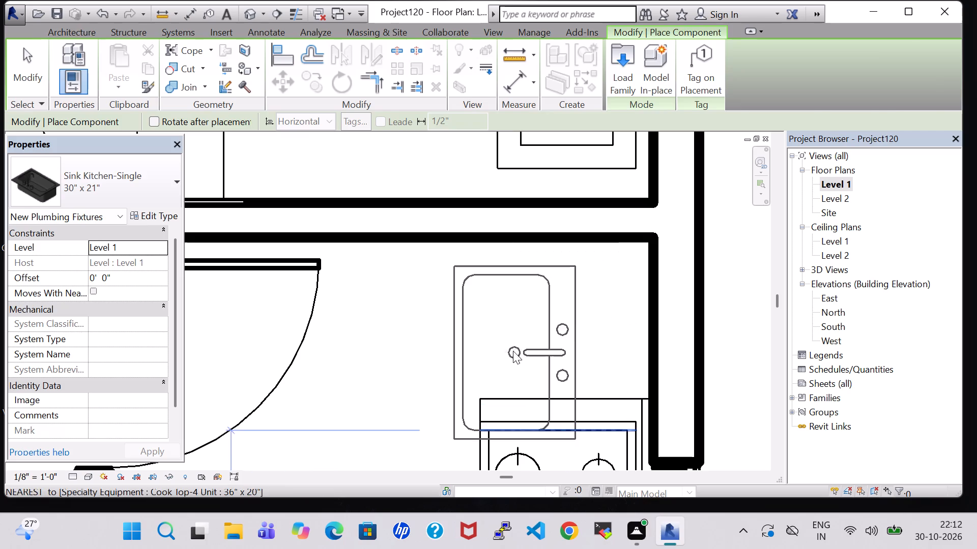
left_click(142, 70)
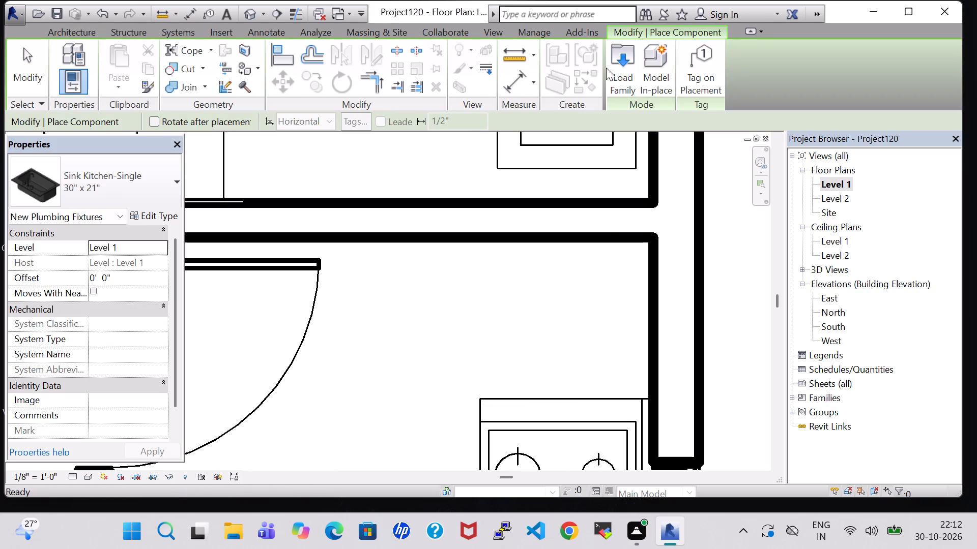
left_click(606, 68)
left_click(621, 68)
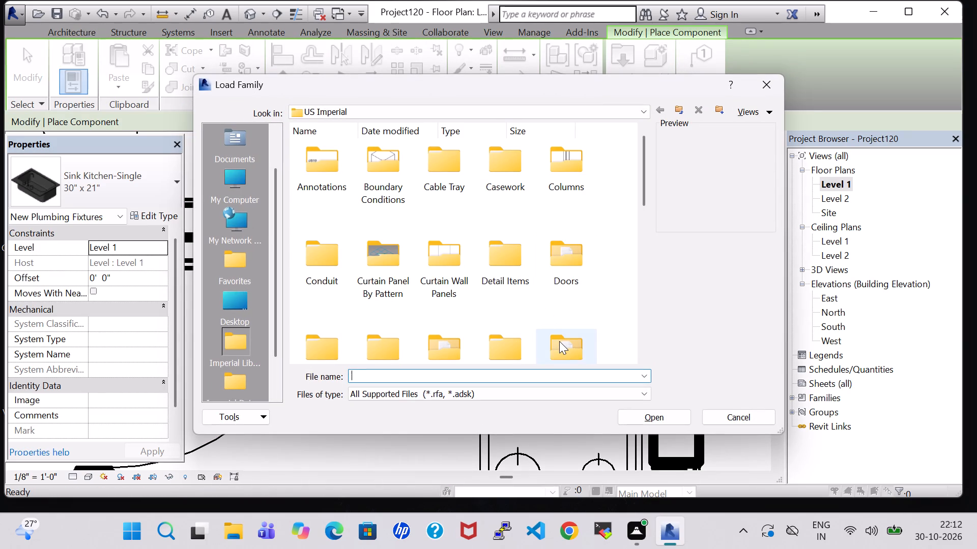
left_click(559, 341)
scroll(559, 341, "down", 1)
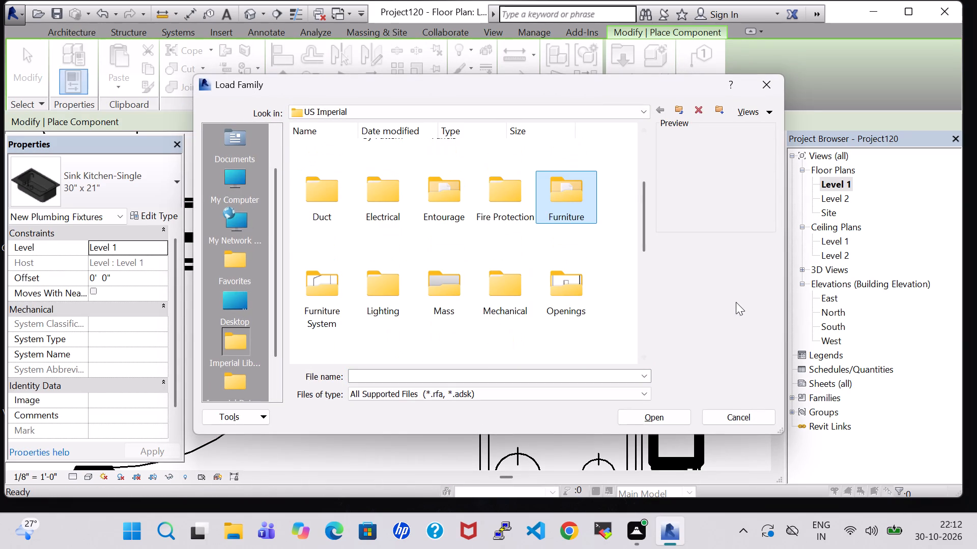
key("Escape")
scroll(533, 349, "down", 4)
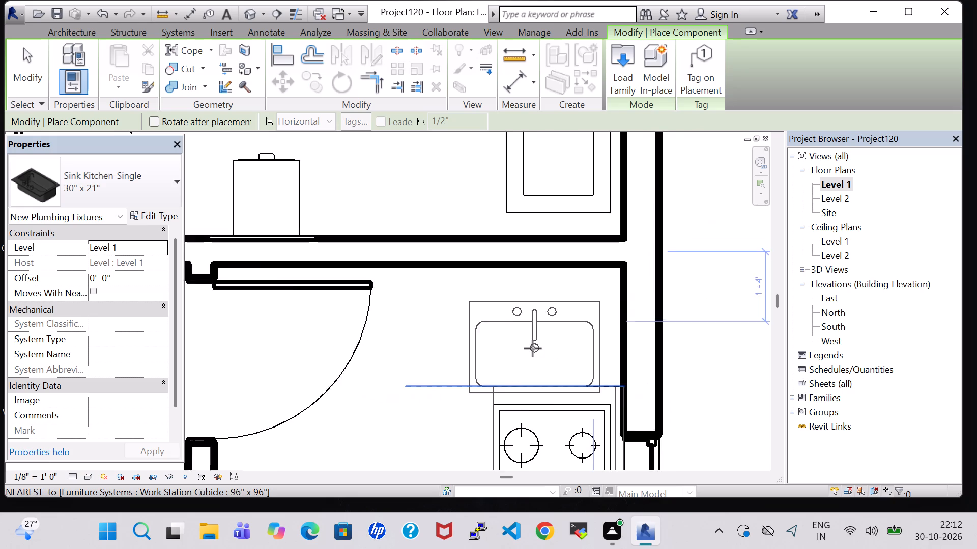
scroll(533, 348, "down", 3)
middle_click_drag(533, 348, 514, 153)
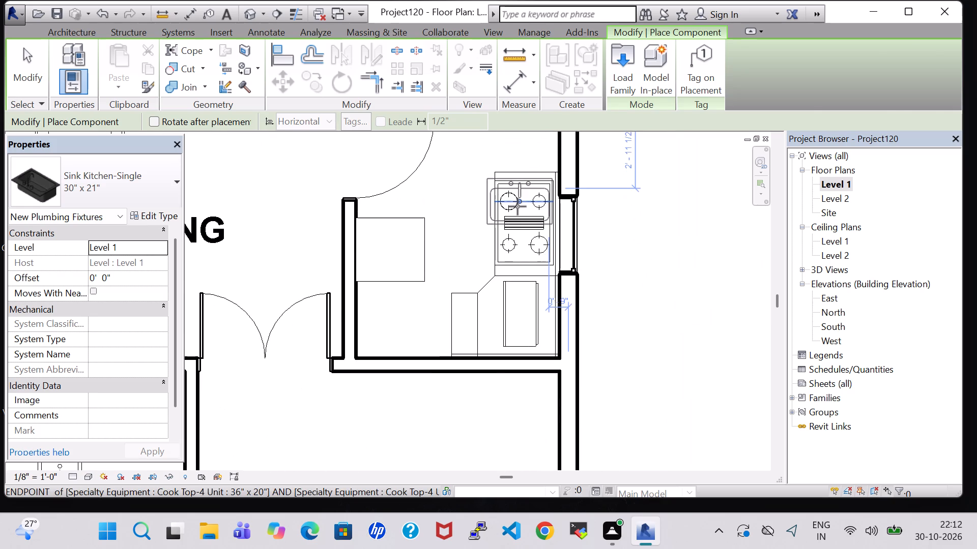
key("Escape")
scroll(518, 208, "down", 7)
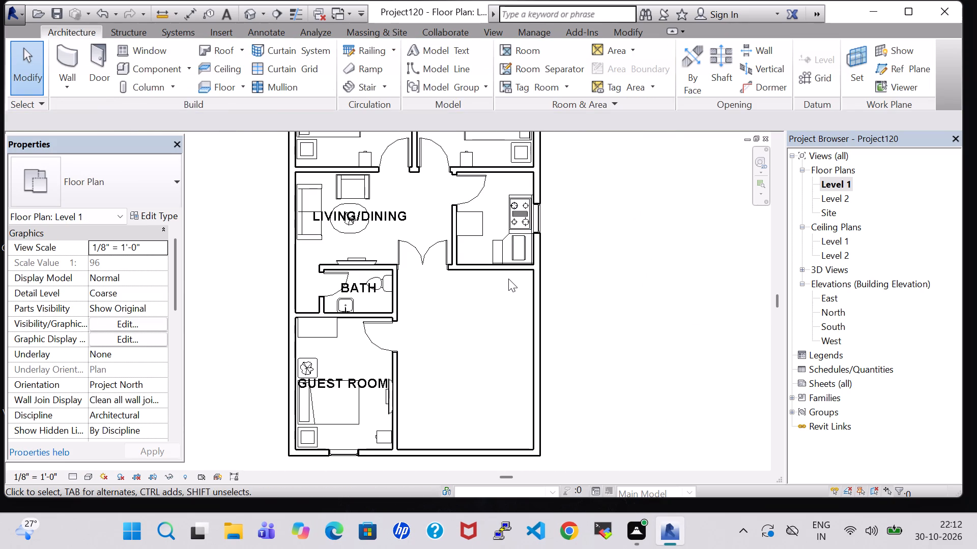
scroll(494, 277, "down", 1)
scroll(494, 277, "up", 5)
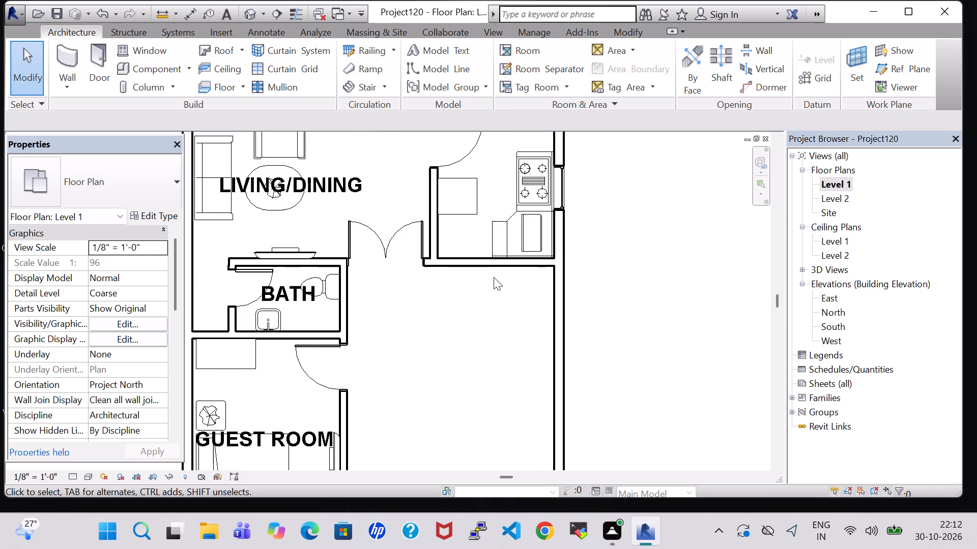
Load the Sink Kitchen-Island family from the US Imperial library's Plumbing, Architectural, Fixtures, Sinks folder as a component.
left_click(145, 71)
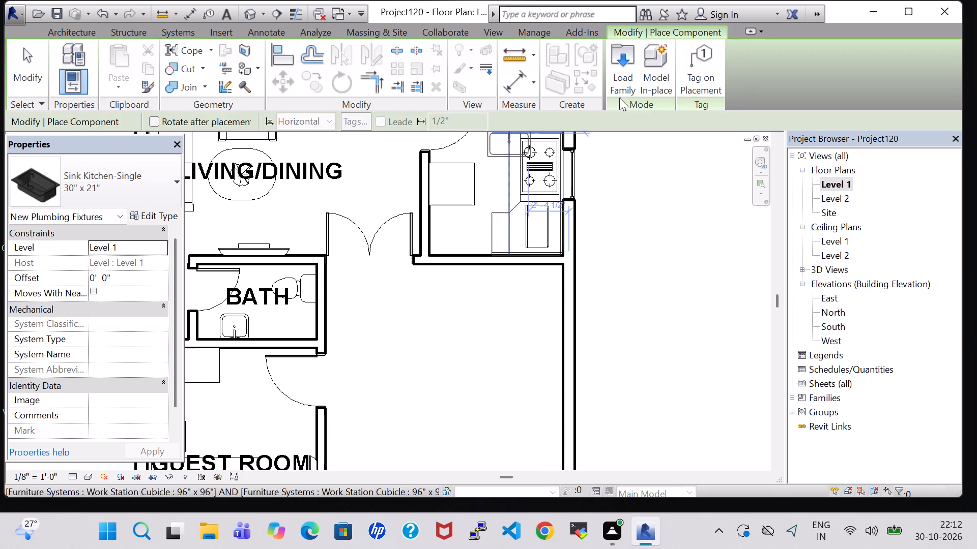
left_click(624, 65)
left_click(563, 277)
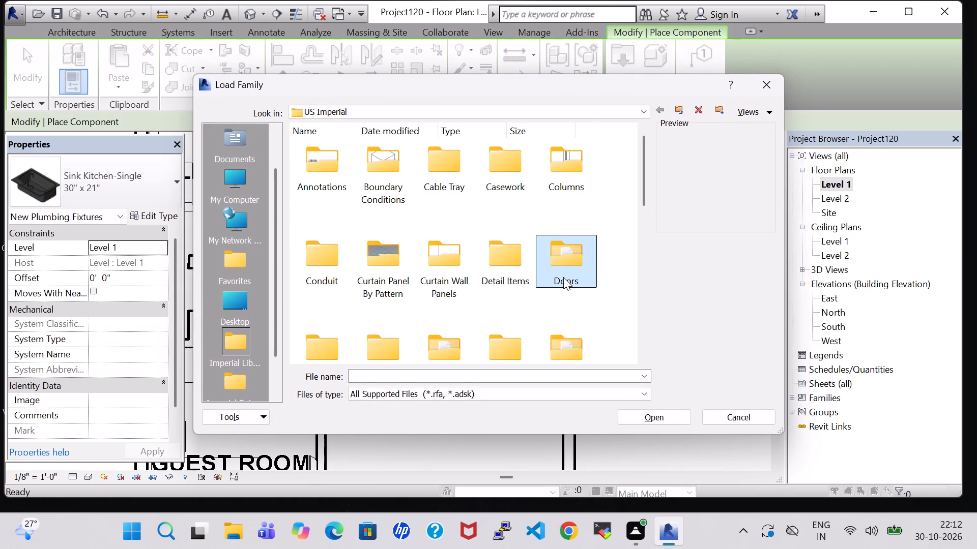
key("p")
double_click(438, 176)
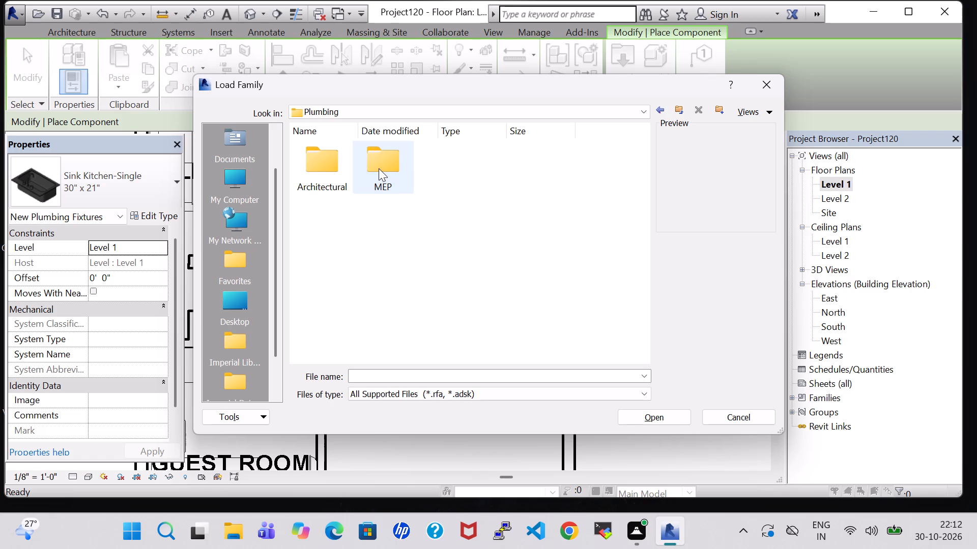
double_click(320, 168)
double_click(385, 173)
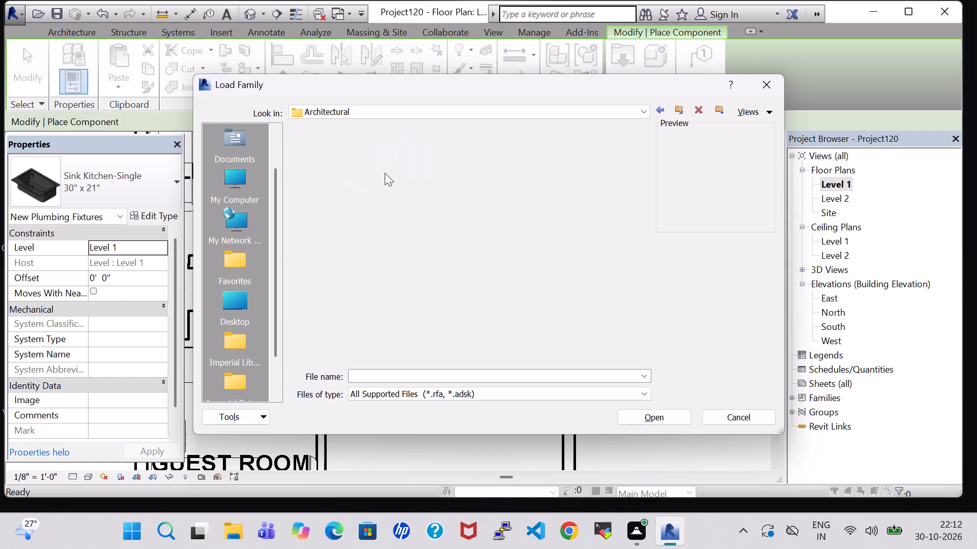
triple_click(568, 177)
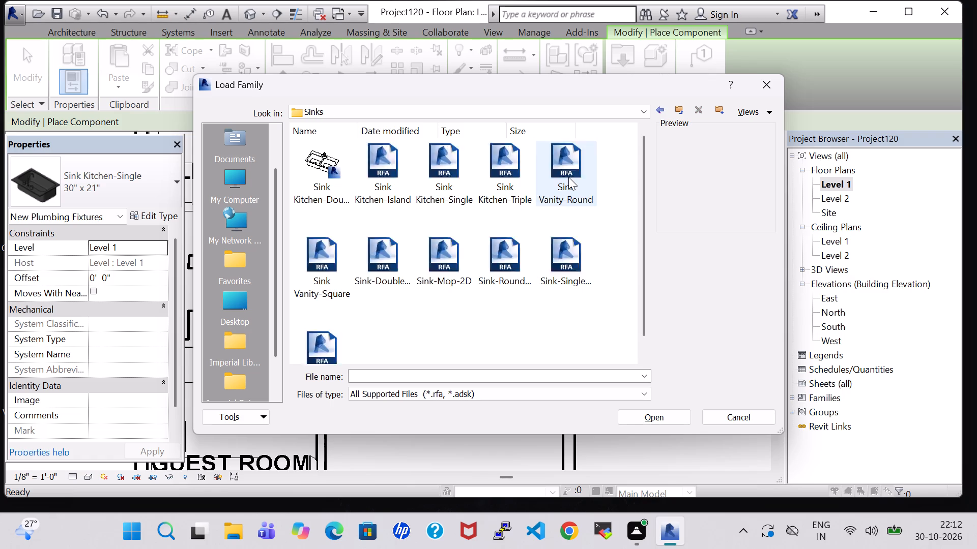
left_click(383, 197)
left_click(677, 425)
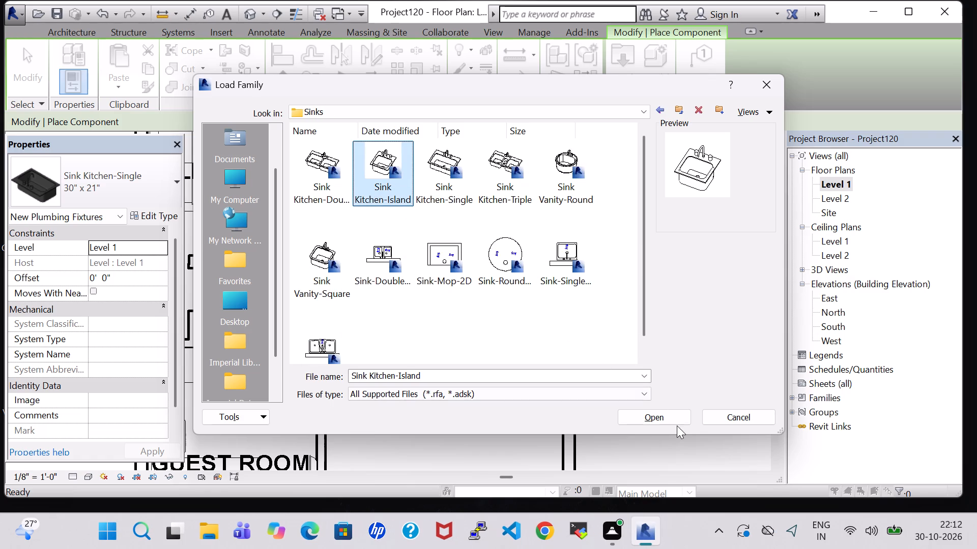
left_click(670, 411)
Place the 18" x 18" Sink Kitchen-Island, rotated with its faucet against the exterior wall, in the kitchen corner above the cook top.
middle_click_drag(533, 204, 552, 440)
scroll(533, 204, "up", 1)
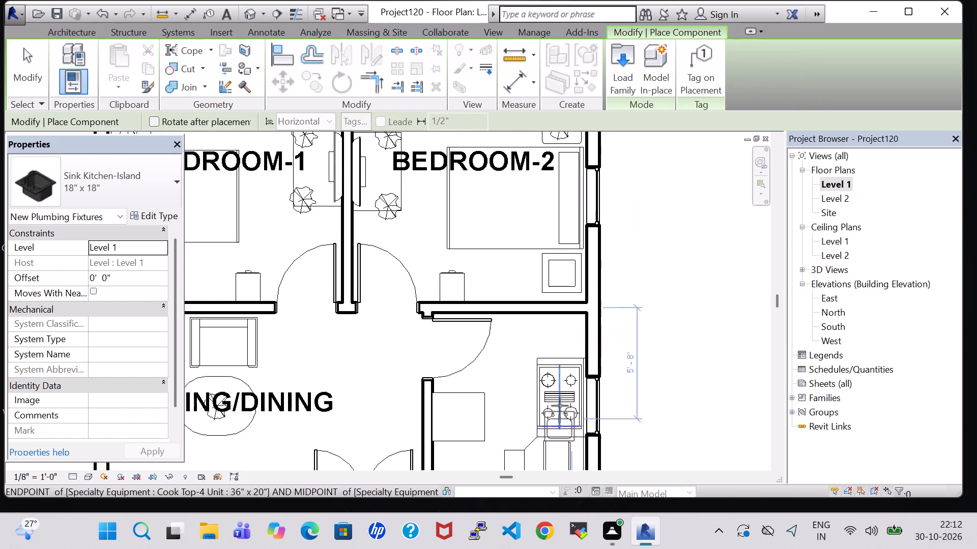
scroll(562, 394, "up", 3)
key("space")
key("space")
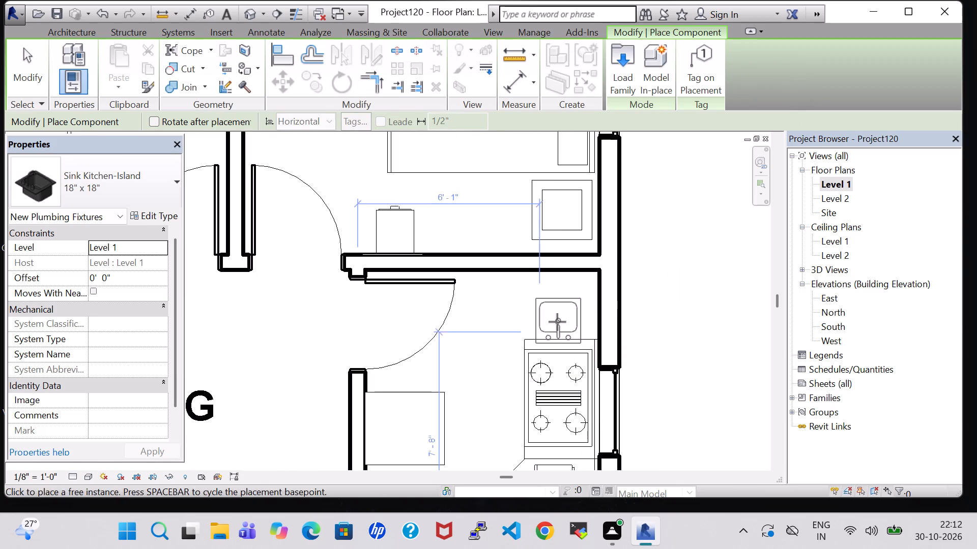
key("space")
left_click(576, 308)
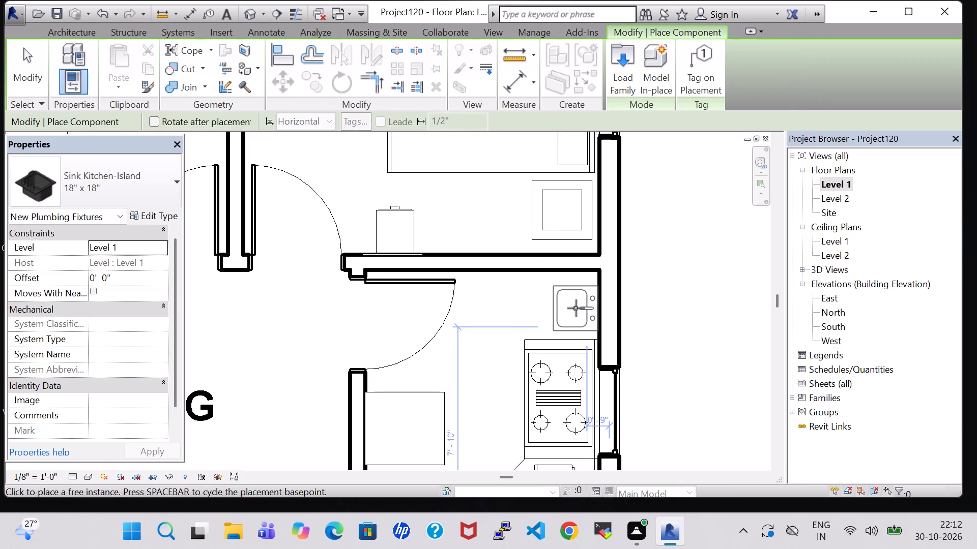
key("Escape")
key("Escape")
scroll(522, 324, "down", 5)
middle_click(518, 331)
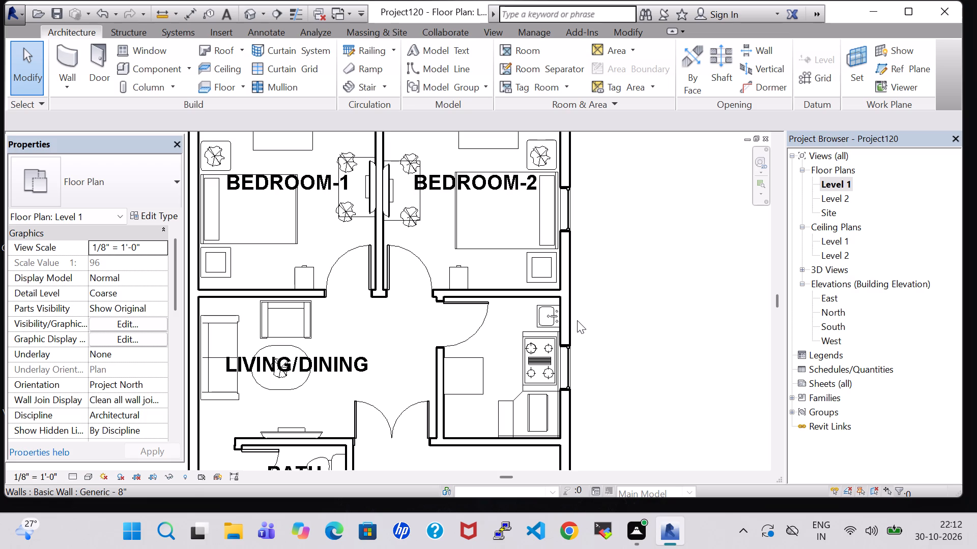
Rotate the refrigerator 90 degrees and nudge it slightly right and down to the kitchen's lower wall, beside the counter's short leg.
left_click(465, 396)
key("space")
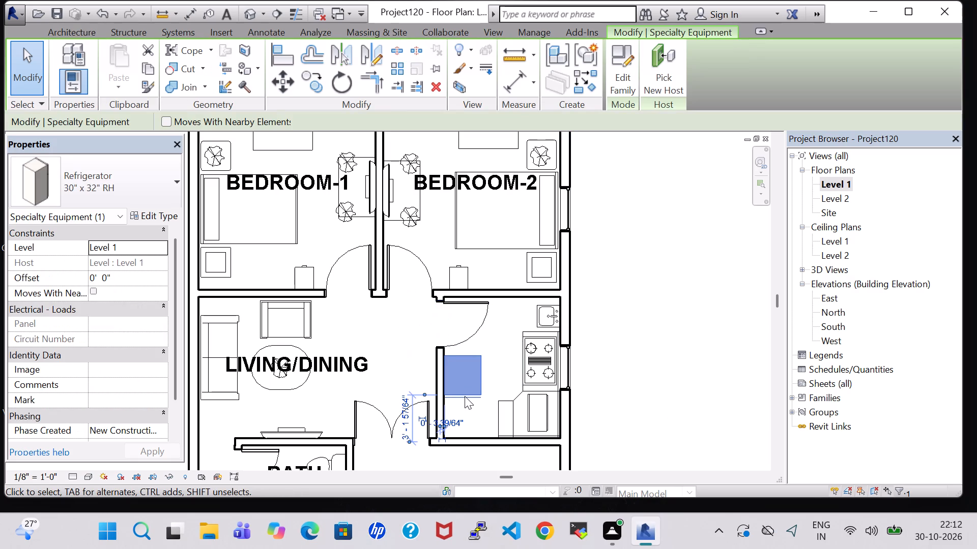
key("Right")
key("Down")
key("Down")
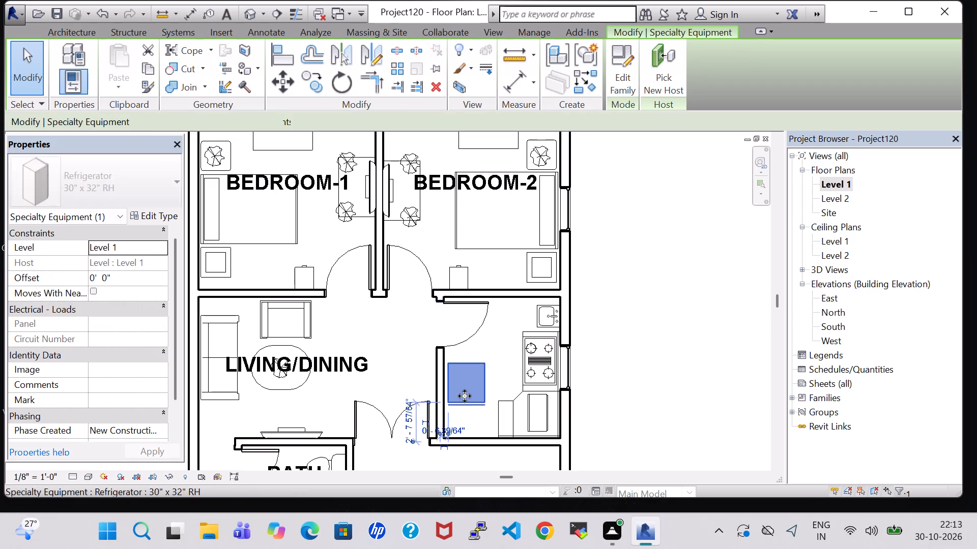
key("Down")
key("Down")
key("Down")
key("Down")
key("Down")
key("Down")
key("Down")
key("Down")
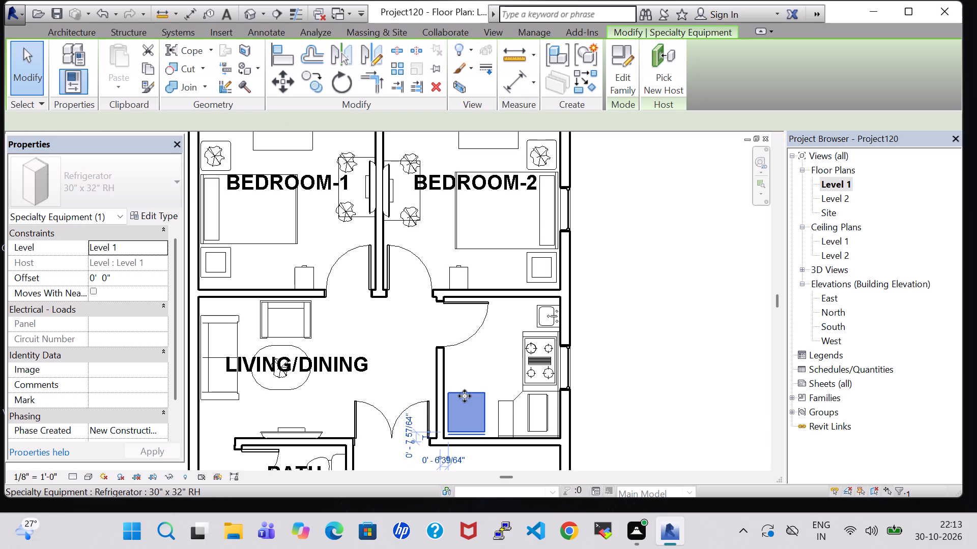
left_click(611, 389)
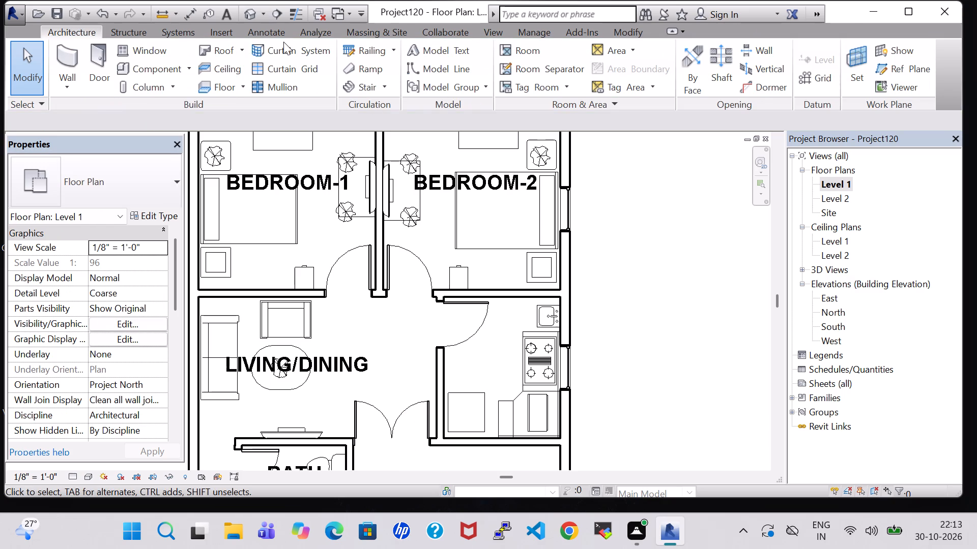
In the 3D view, change the 30" x 32" RH refrigerator type's material to Carpet (1).
left_click(248, 13)
scroll(485, 327, "down", 5)
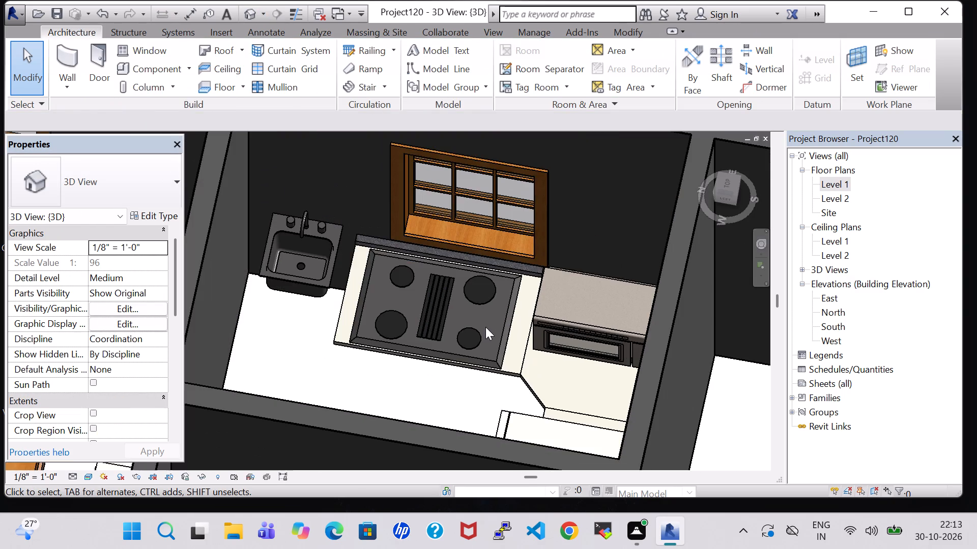
left_click(522, 403)
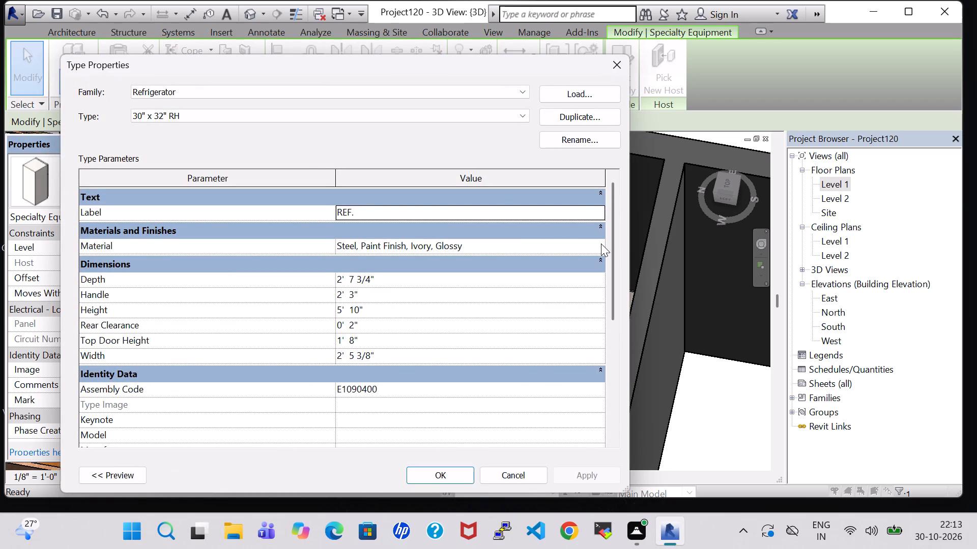
left_click(601, 242)
scroll(343, 331, "up", 3)
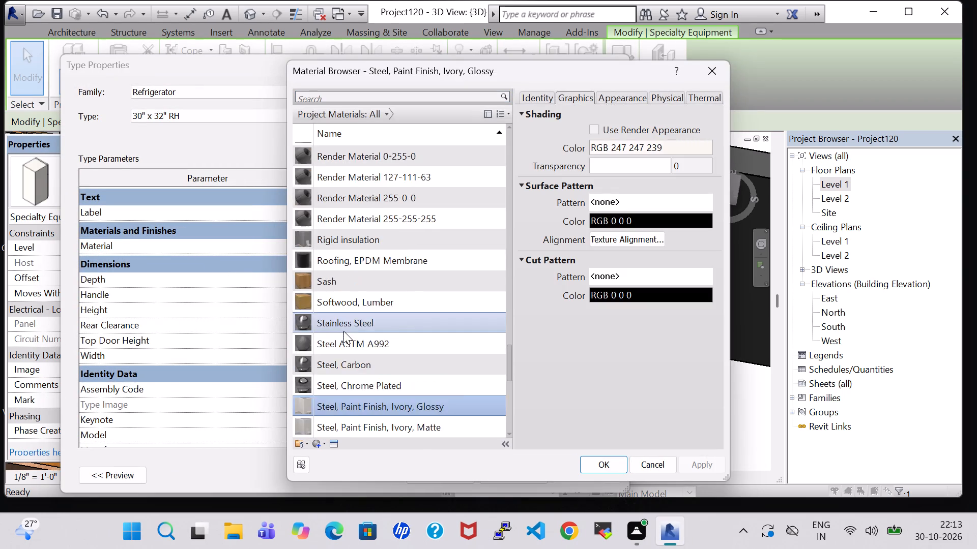
scroll(343, 331, "up", 16)
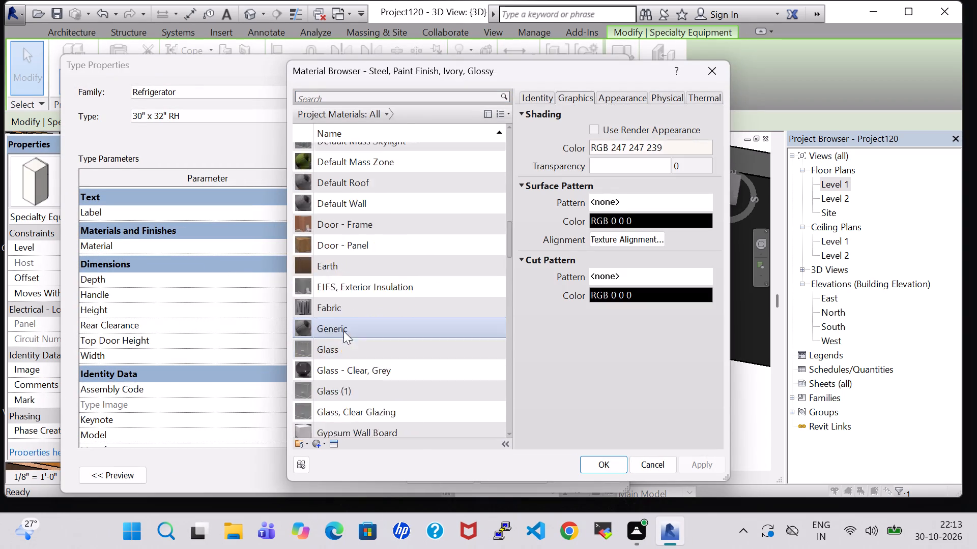
scroll(343, 331, "up", 8)
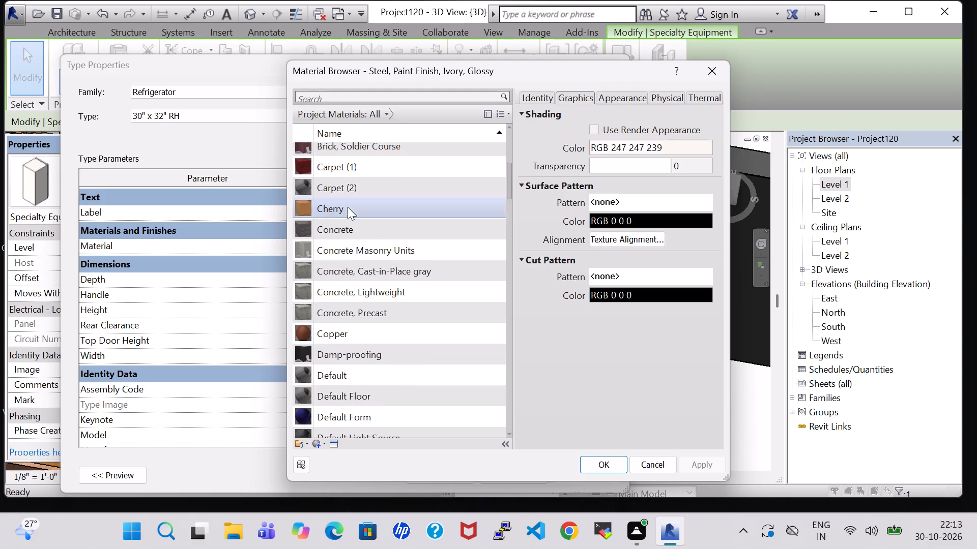
left_click(347, 160)
left_click(609, 464)
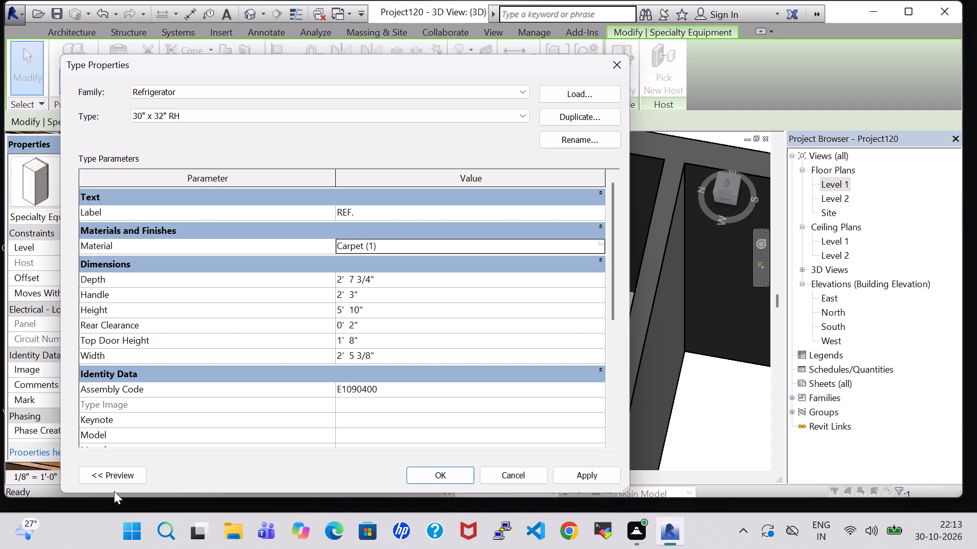
left_click(456, 476)
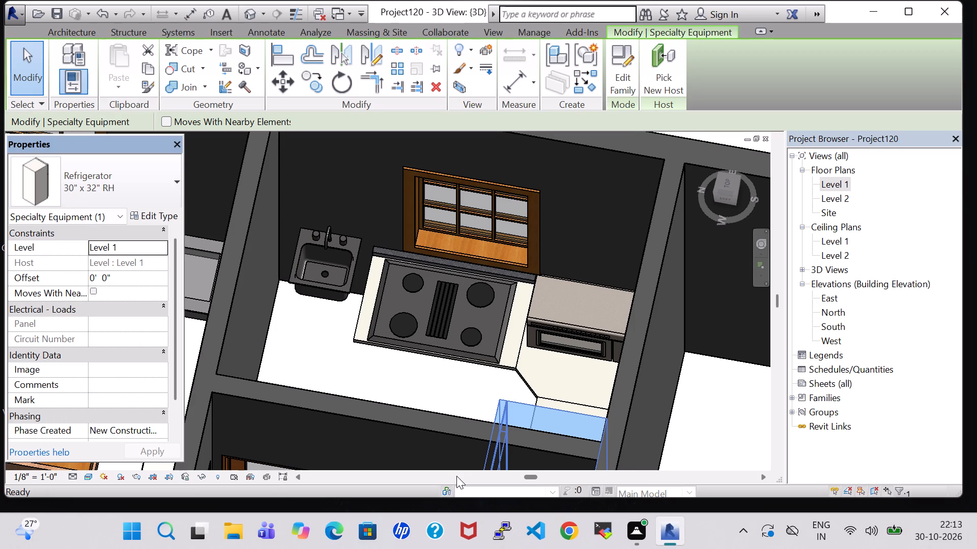
left_click(300, 349)
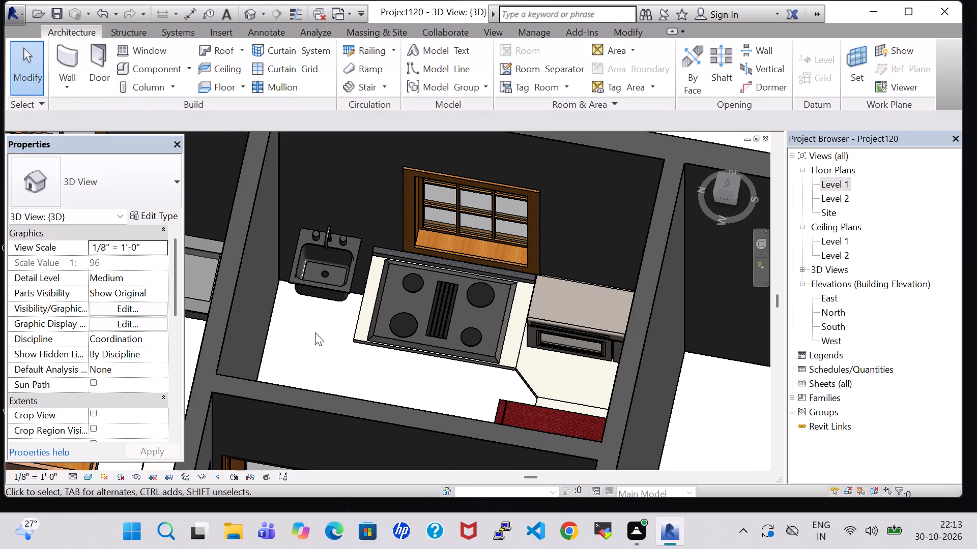
Examine the refrigerator's finish and its position beside the kitchen counter from above and from the front in 3D.
middle_click_drag(315, 332, 333, 452, "shift")
middle_click_drag(373, 409, 373, 381)
scroll(373, 409, "up", 1)
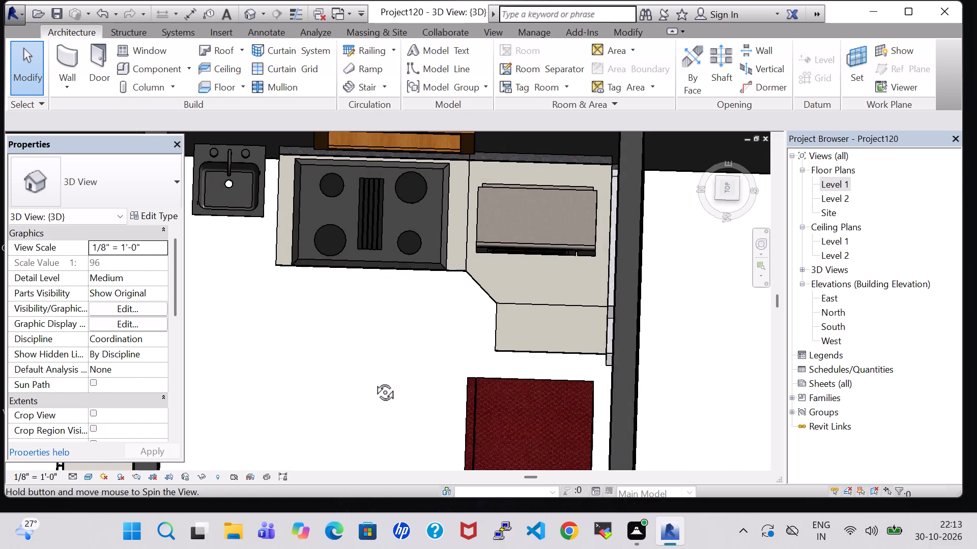
middle_click_drag(373, 381, 374, 378)
middle_click_drag(324, 417, 424, 236)
middle_click_drag(424, 233, 465, 228)
middle_click_drag(366, 230, 354, 285)
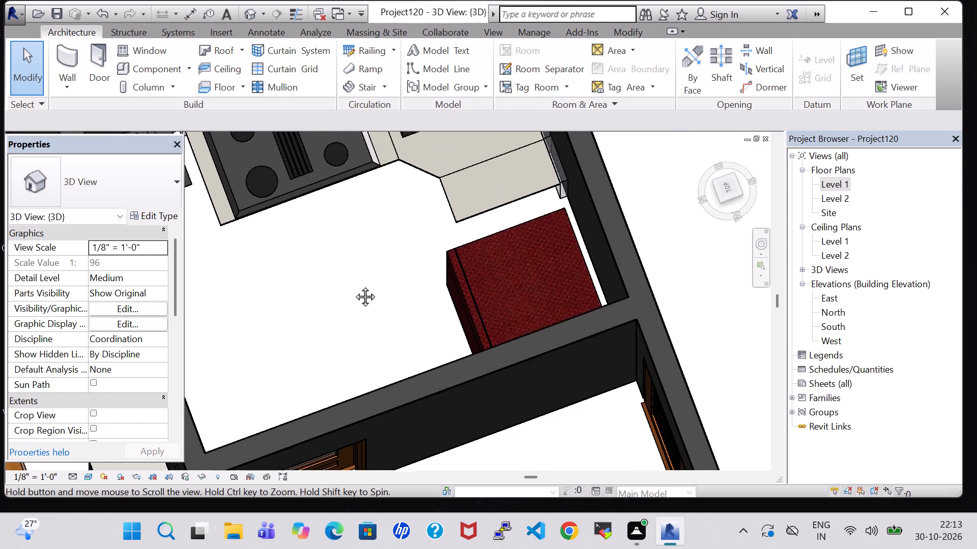
middle_click_drag(354, 285, 341, 316)
middle_click_drag(333, 320, 377, 326)
middle_click_drag(374, 351, 476, 177)
middle_click_drag(297, 314, 420, 291)
middle_click_drag(422, 378, 420, 149)
middle_click_drag(445, 370, 448, 307)
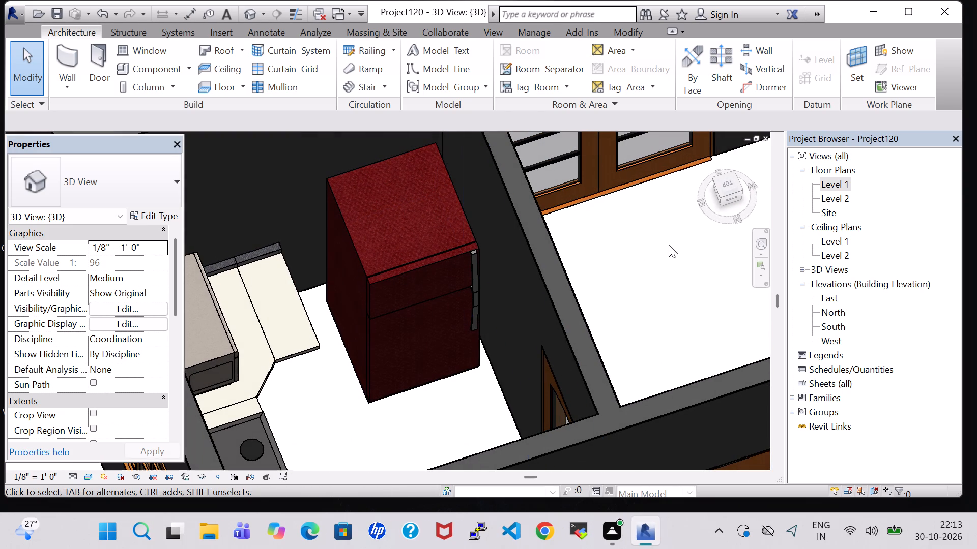
Place a tagged room in the kitchen on the Level 1 floor plan.
double_click(848, 181)
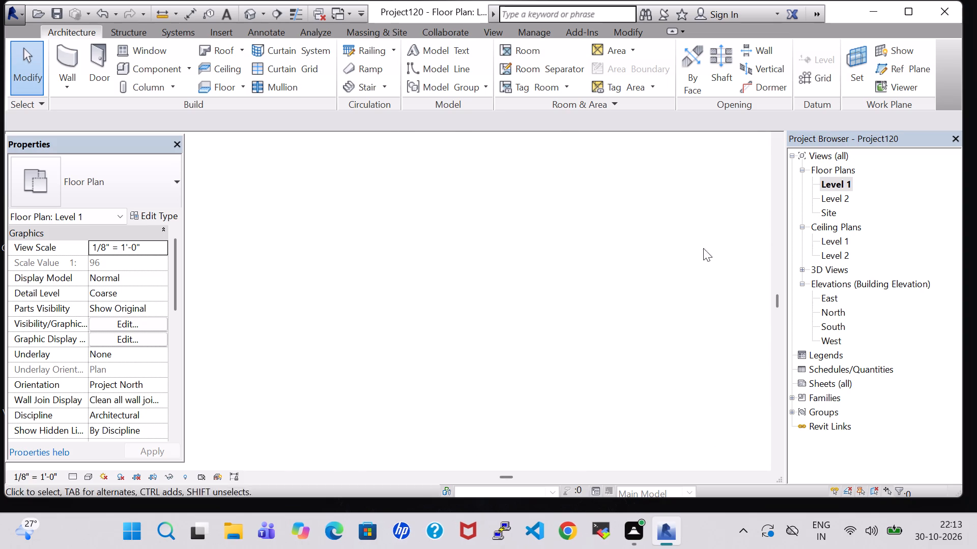
scroll(560, 263, "down", 2)
scroll(560, 263, "up", 6)
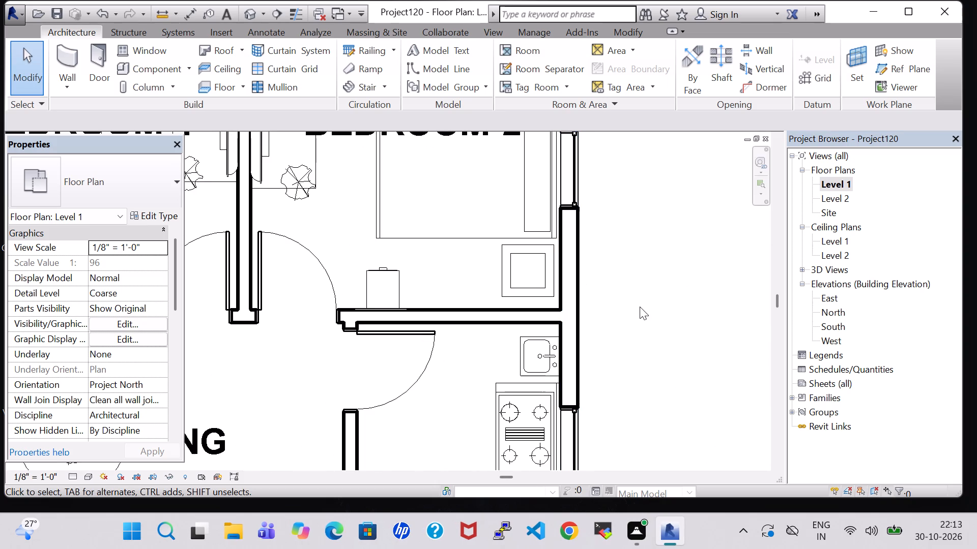
left_click(640, 307)
scroll(544, 283, "down", 4)
left_click(526, 49)
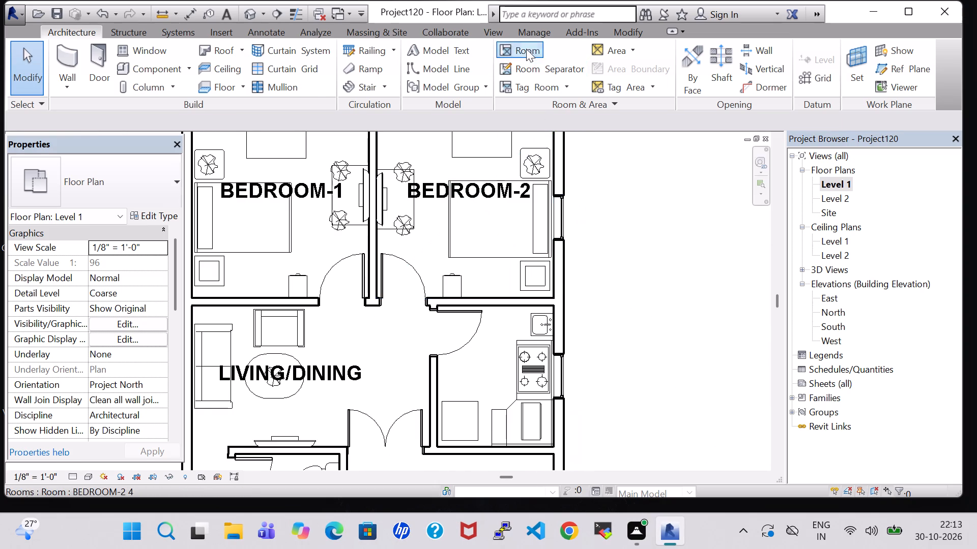
left_click(498, 382)
key("Escape")
Rename the kitchen's room tag as KITCHEN.
left_click(498, 382)
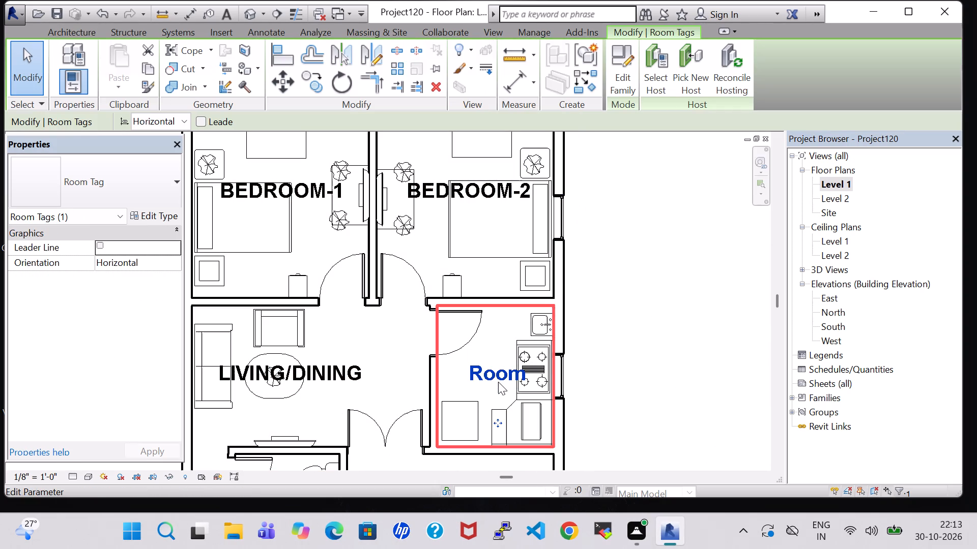
left_click(498, 382)
key("BackSpace")
type("KITCHEN")
key("Return")
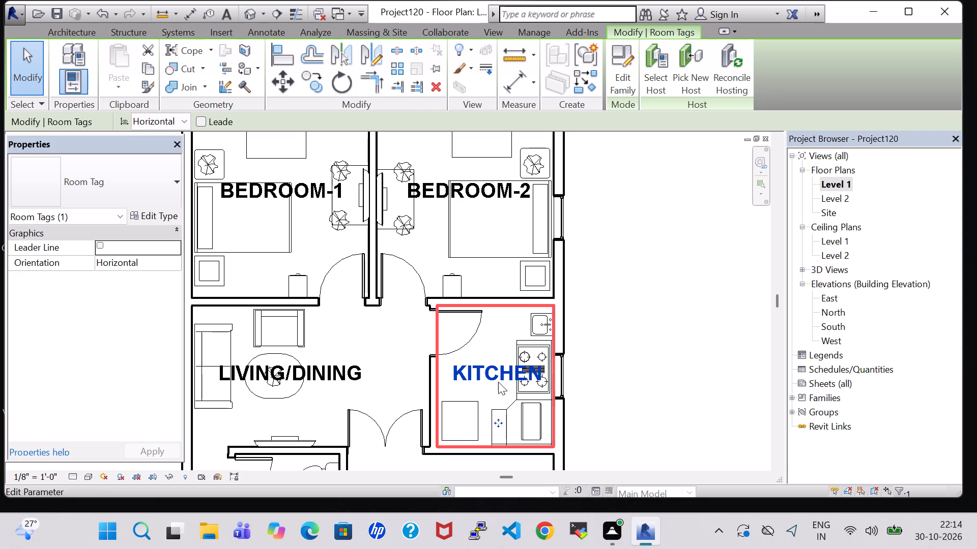
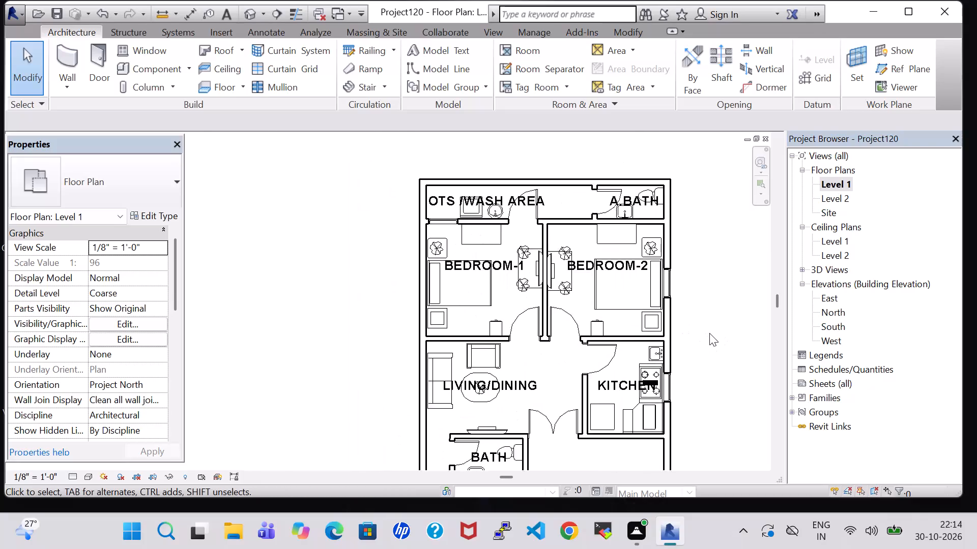
Nudge the KITCHEN room tag a few increments away from the stove, toward the living/dining area.
key("Left")
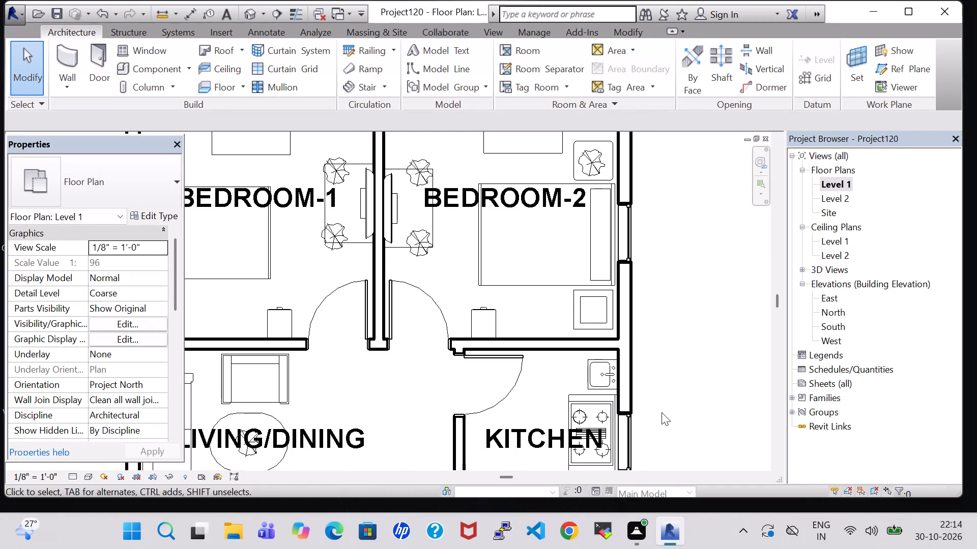
key("Left")
left_click(530, 432)
key("Left")
key("Left")
key("Left")
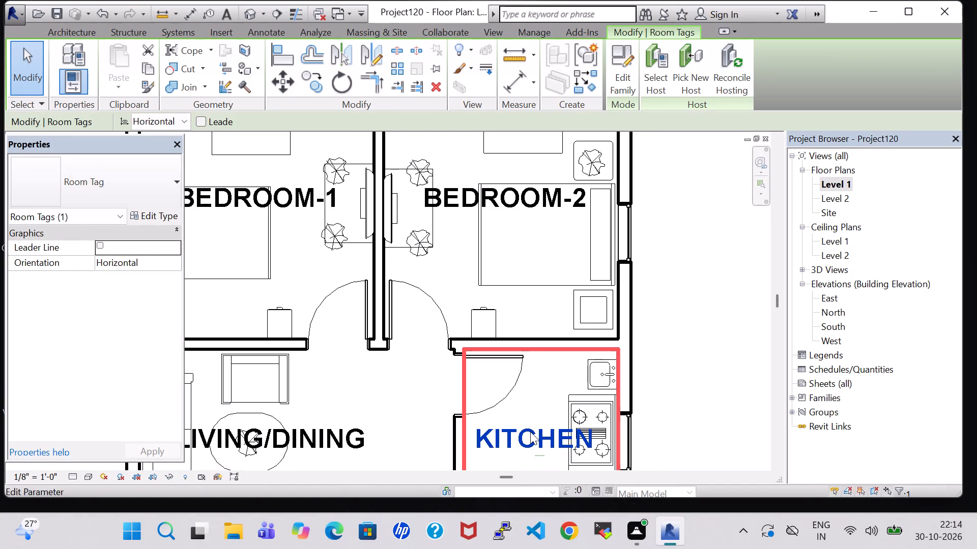
key("Left")
key("Left")
left_click(681, 369)
Examine the whole Level 1 plan and its outer walls, around the unfurnished front space and the OTS/wash area.
scroll(681, 363, "down", 5)
middle_click_drag(681, 363, 701, 263)
scroll(676, 174, "down", 4)
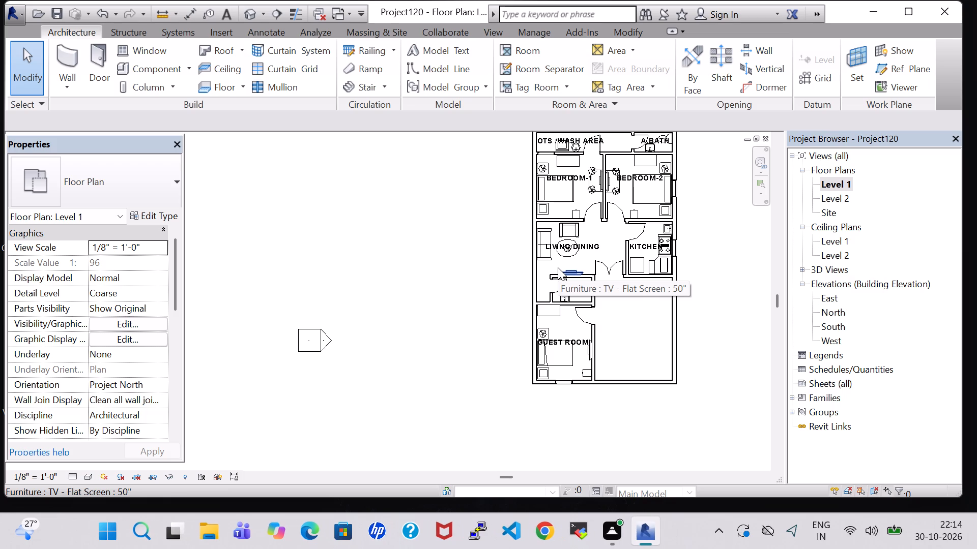
scroll(558, 267, "down", 1)
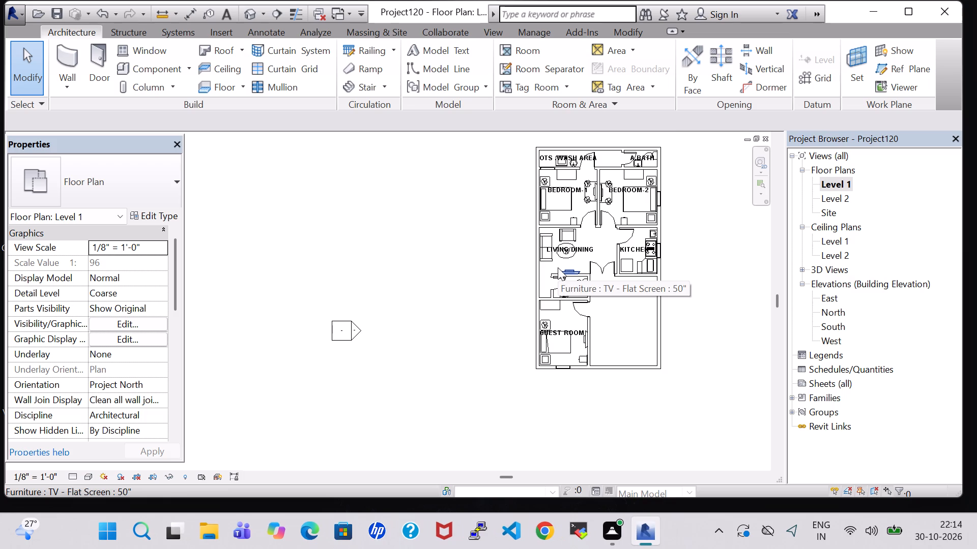
middle_click_drag(671, 296, 693, 383)
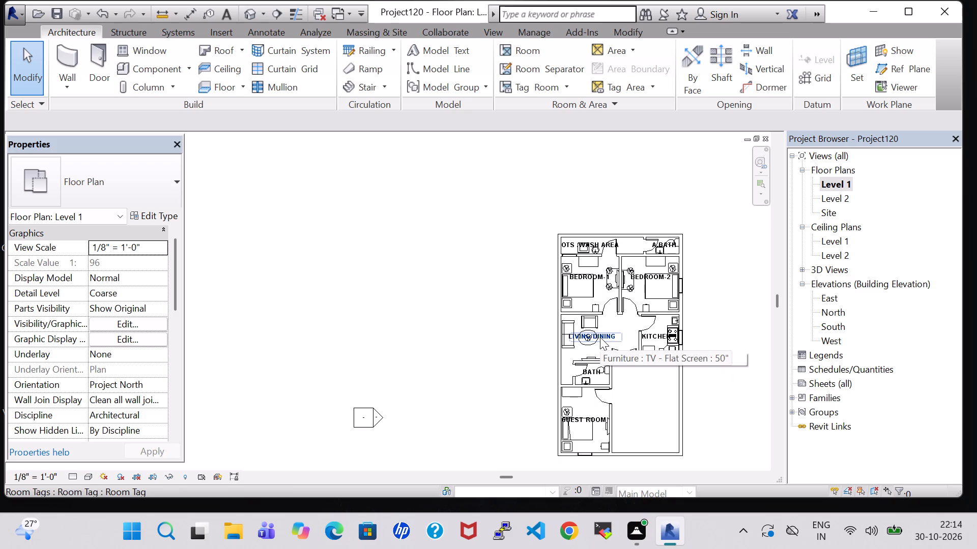
scroll(614, 351, "up", 5)
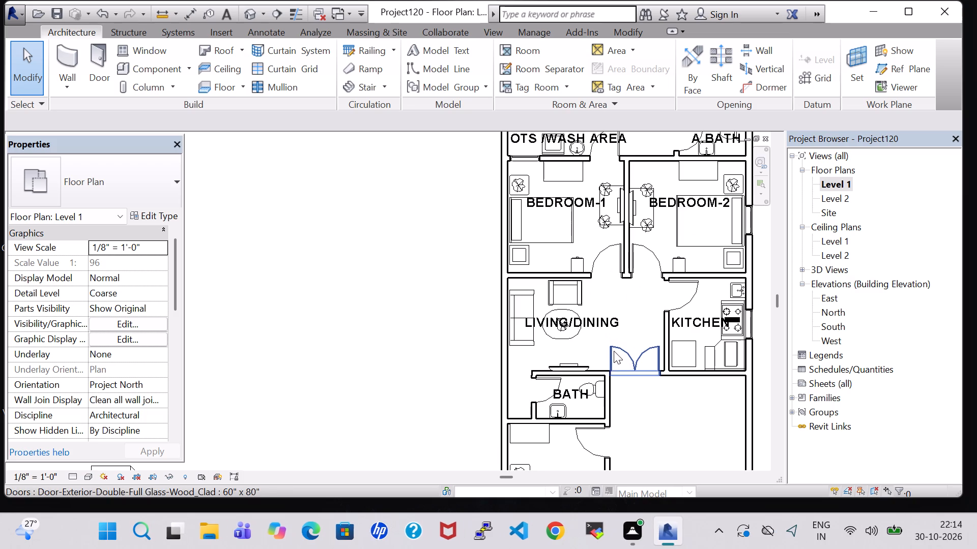
scroll(614, 351, "down", 1)
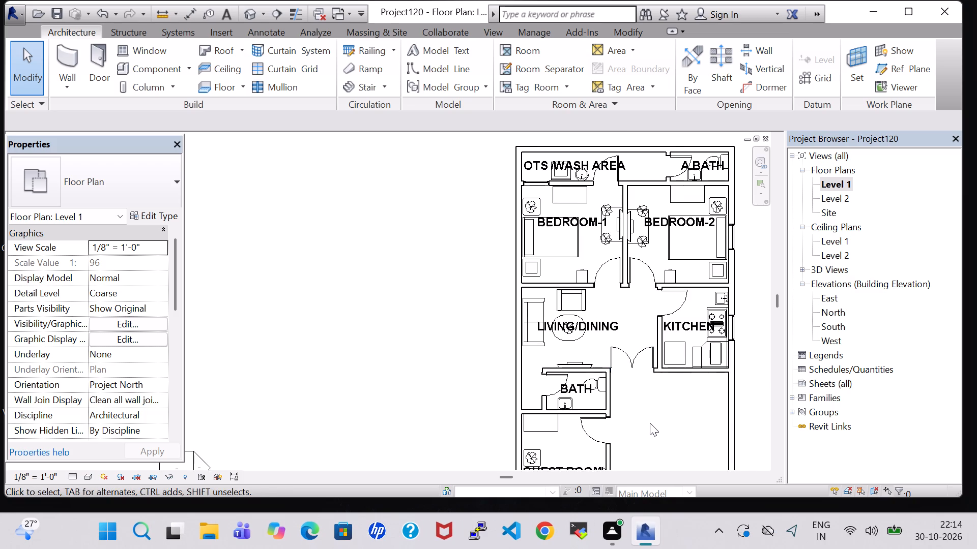
middle_click_drag(650, 423, 600, 412)
middle_click(598, 412)
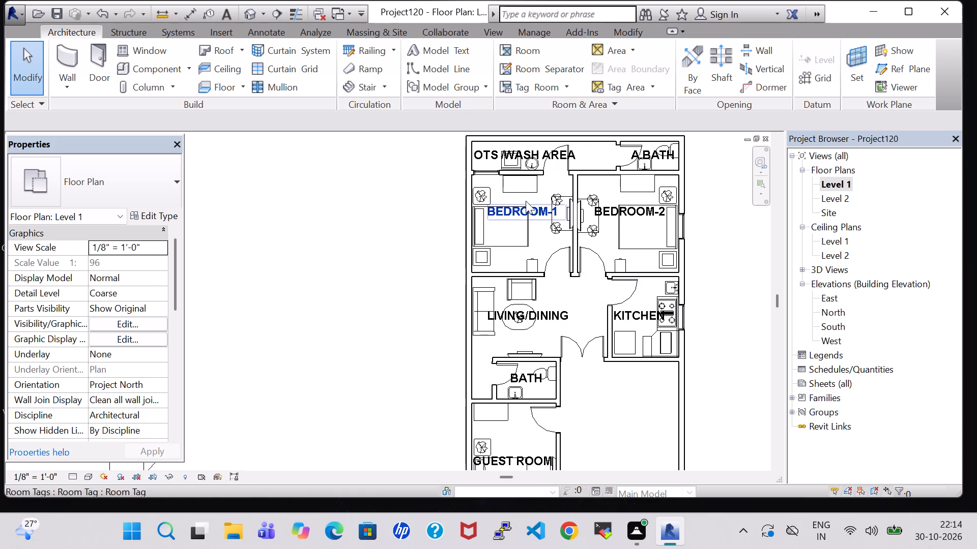
scroll(833, 181, "down", 2)
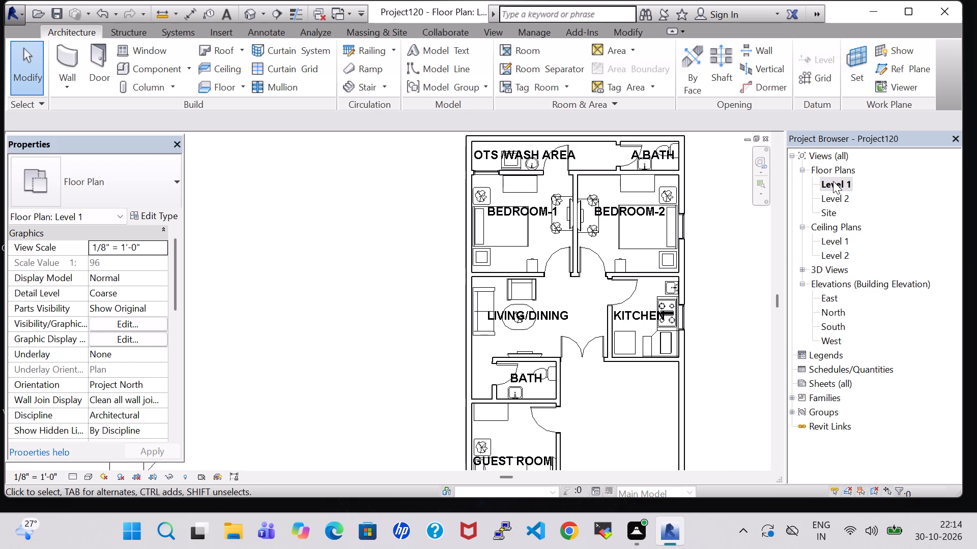
scroll(833, 181, "down", 2)
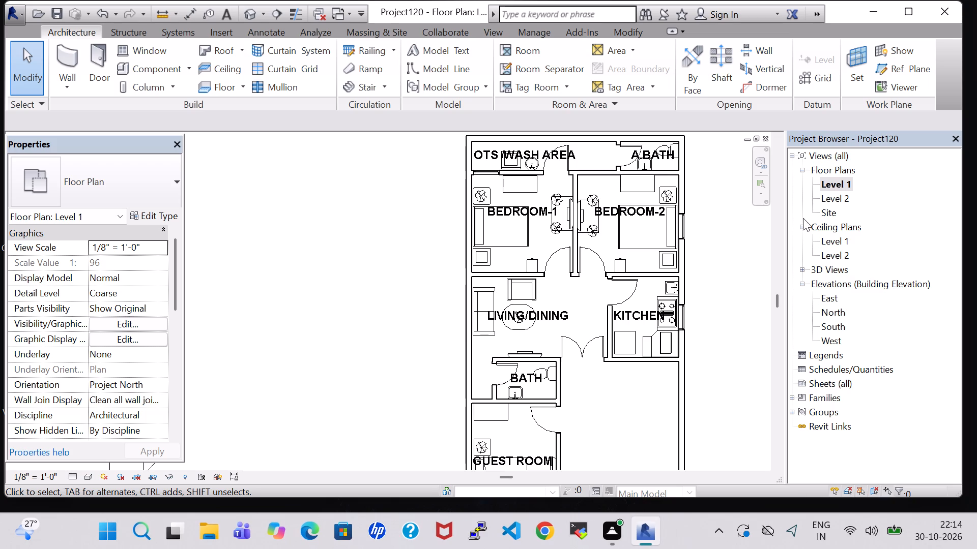
left_click(744, 277)
scroll(744, 277, "down", 1)
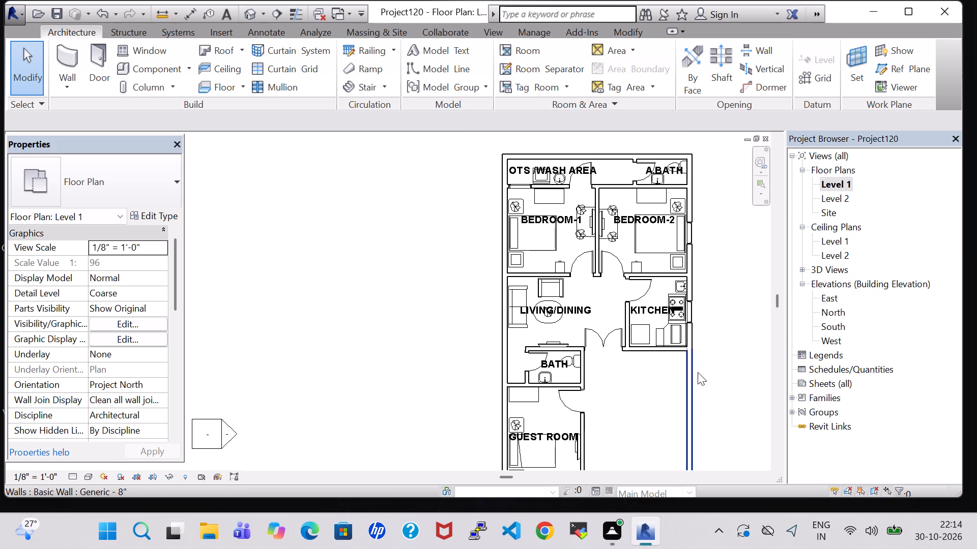
left_click(693, 381)
middle_click_drag(693, 381, 715, 280)
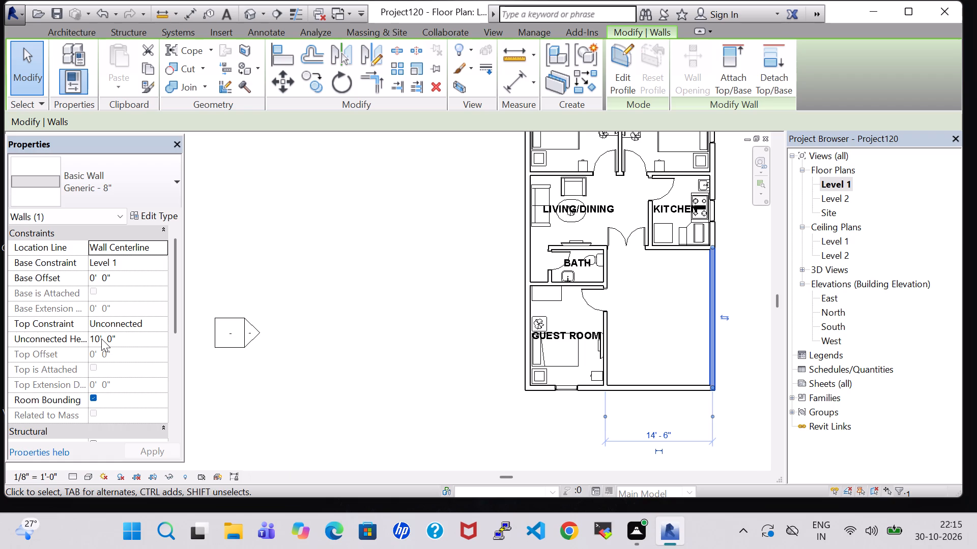
left_click(454, 236)
middle_click_drag(454, 236, 458, 432)
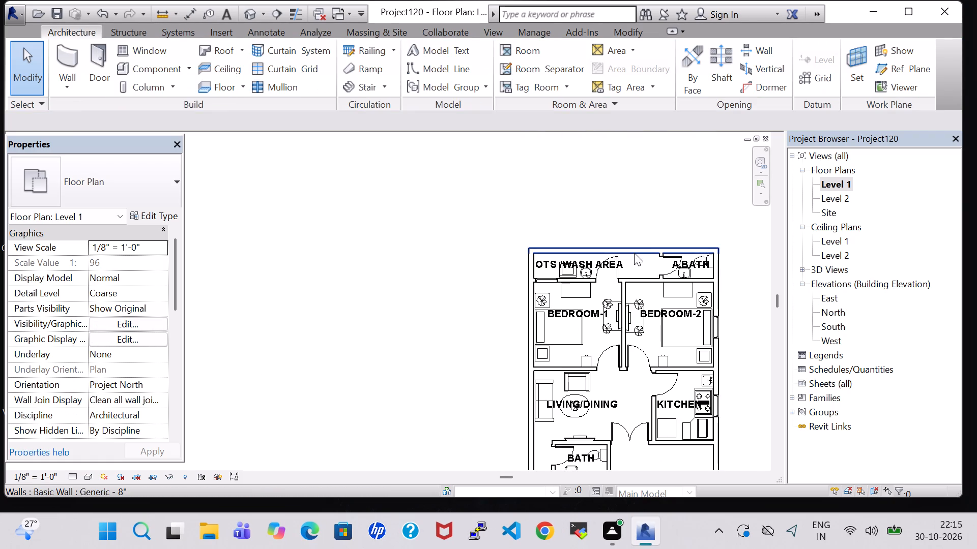
left_click(630, 252)
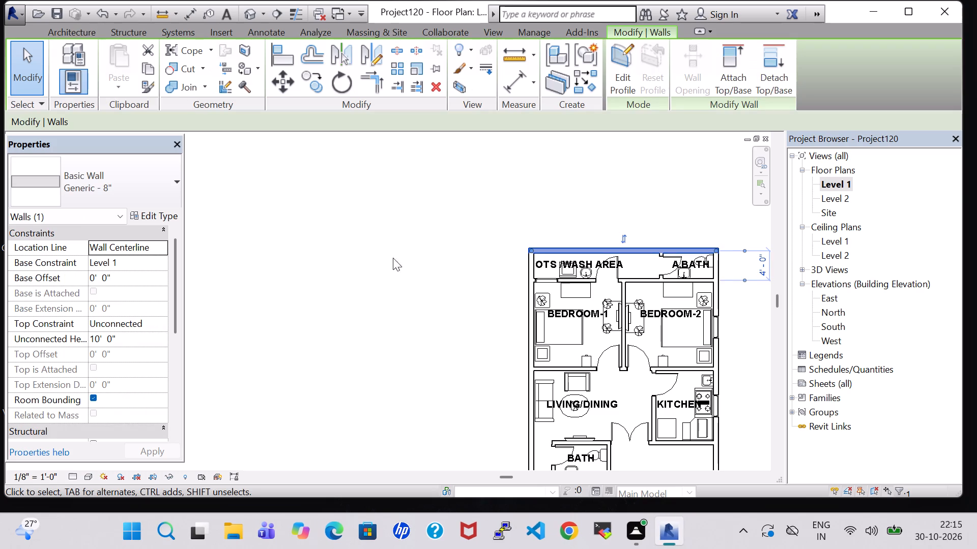
left_click(692, 200)
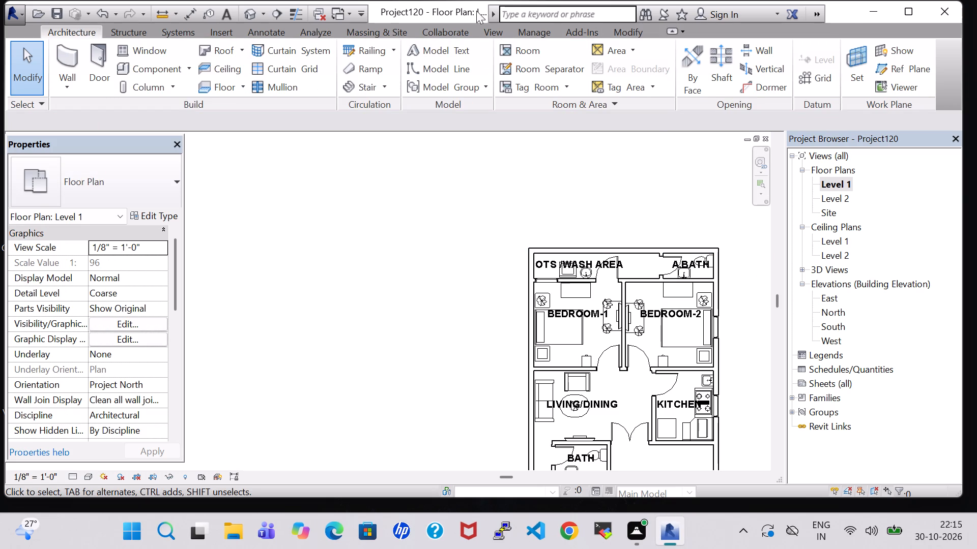
Split the rear exterior wall where the partition between the OTS/wash area and A.BATH meets it.
left_click(633, 33)
left_click(405, 49)
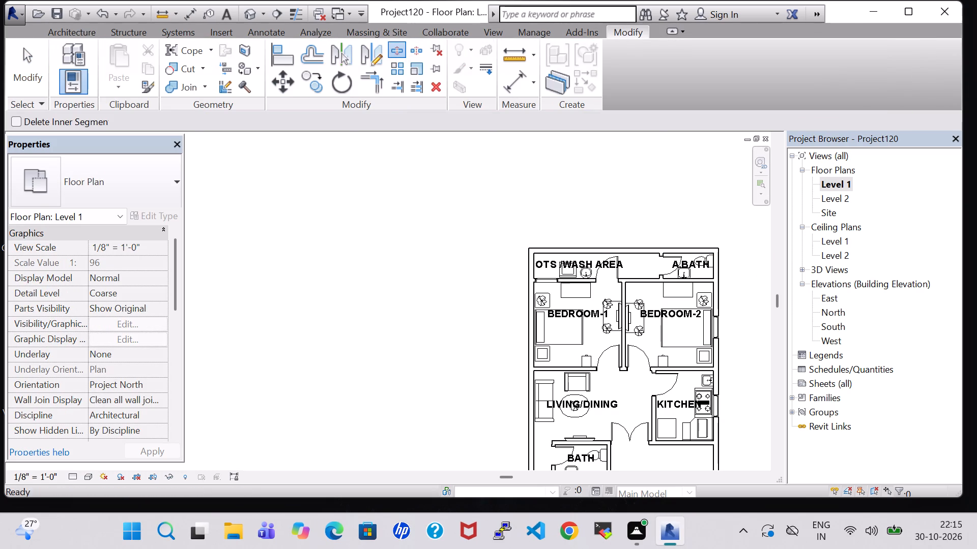
scroll(665, 232, "up", 7)
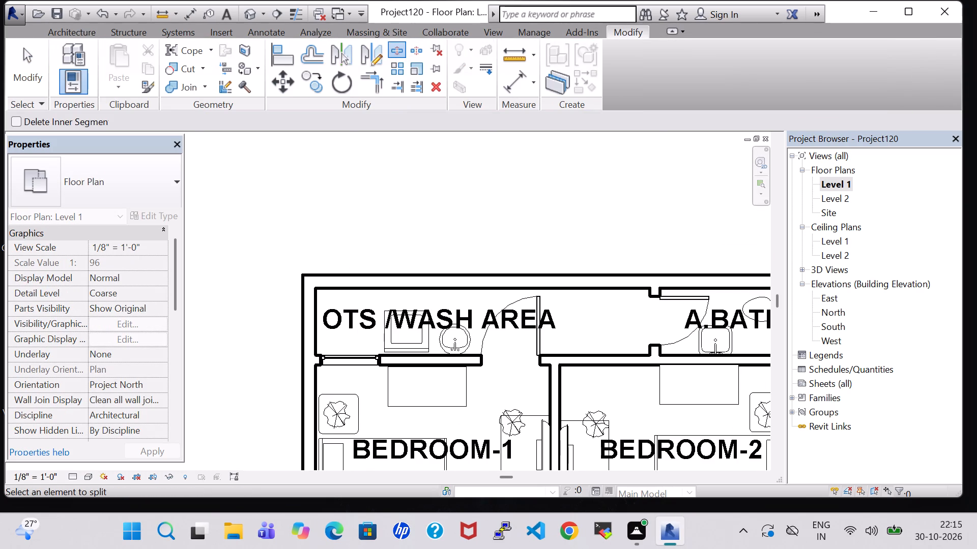
left_click(658, 276)
key("Escape")
key("Escape")
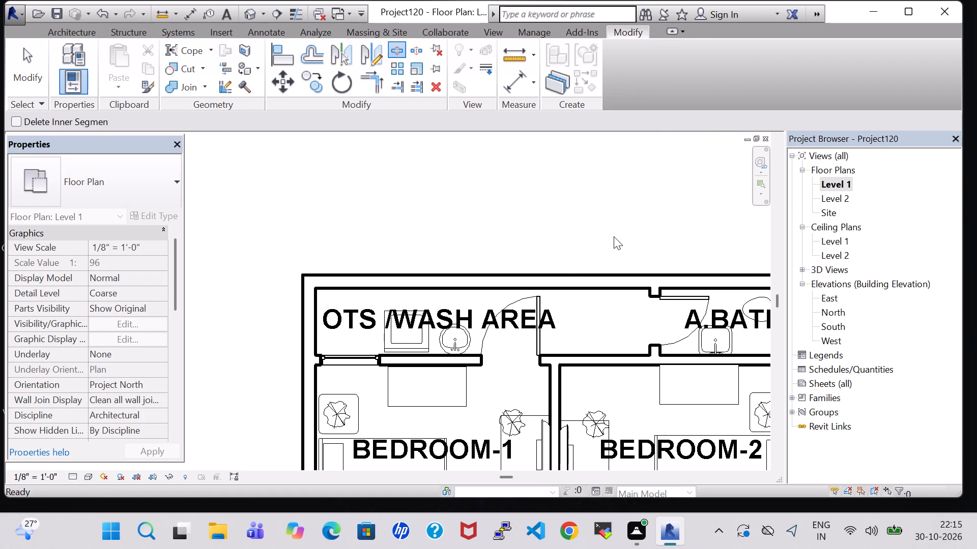
Set the unconnected height of the rear wall segment along the OTS/wash area to 5' 0".
left_click(554, 279)
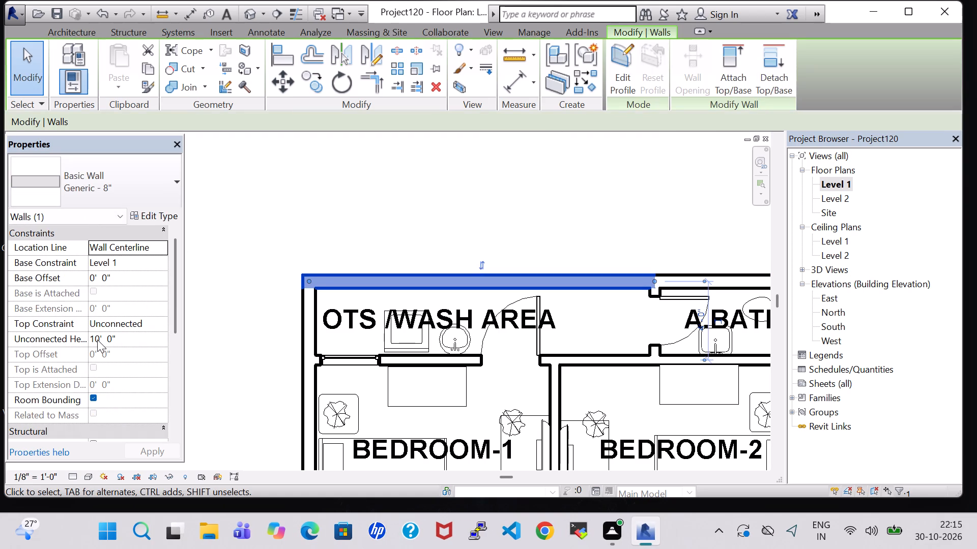
left_click(102, 340)
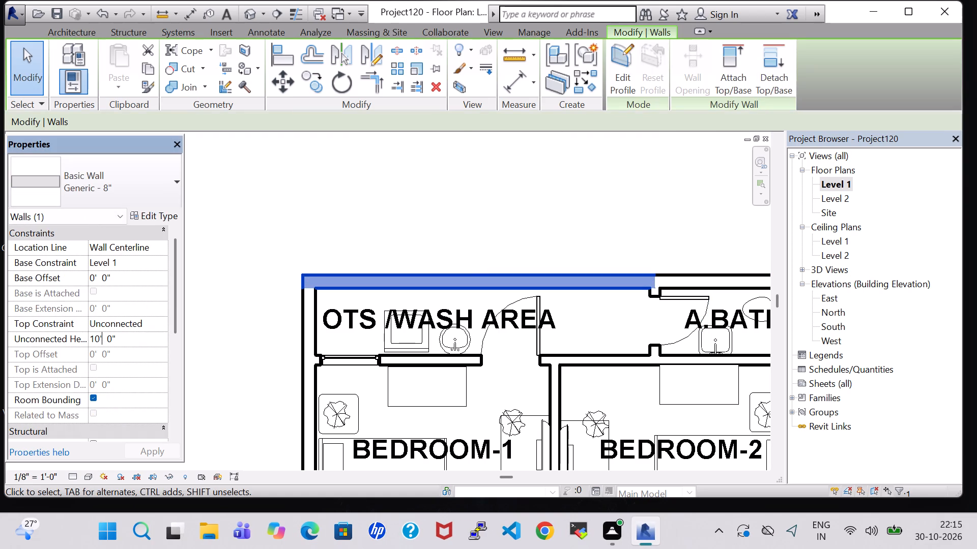
key("Left")
key("BackSpace")
key("BackSpace")
key("3")
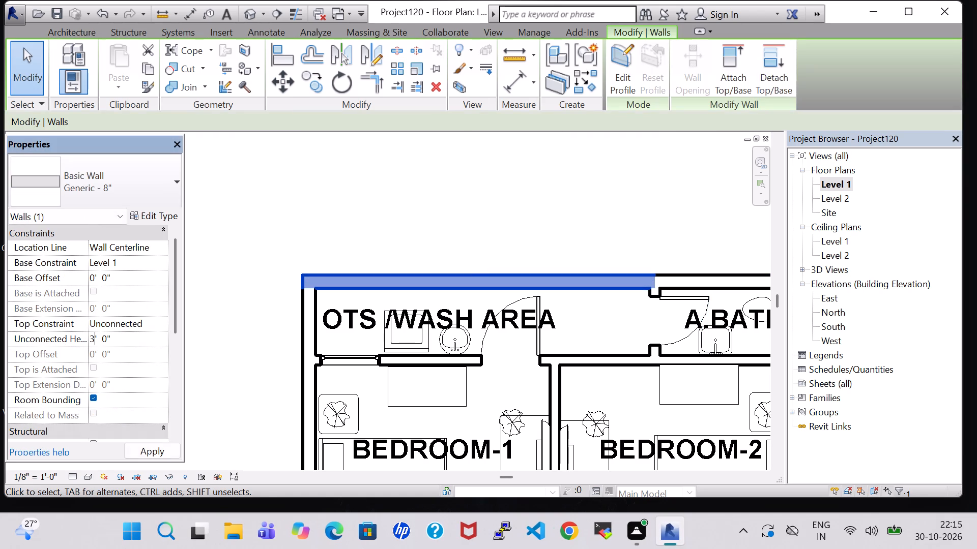
key("BackSpace")
key("5")
left_click(152, 449)
left_click(345, 182)
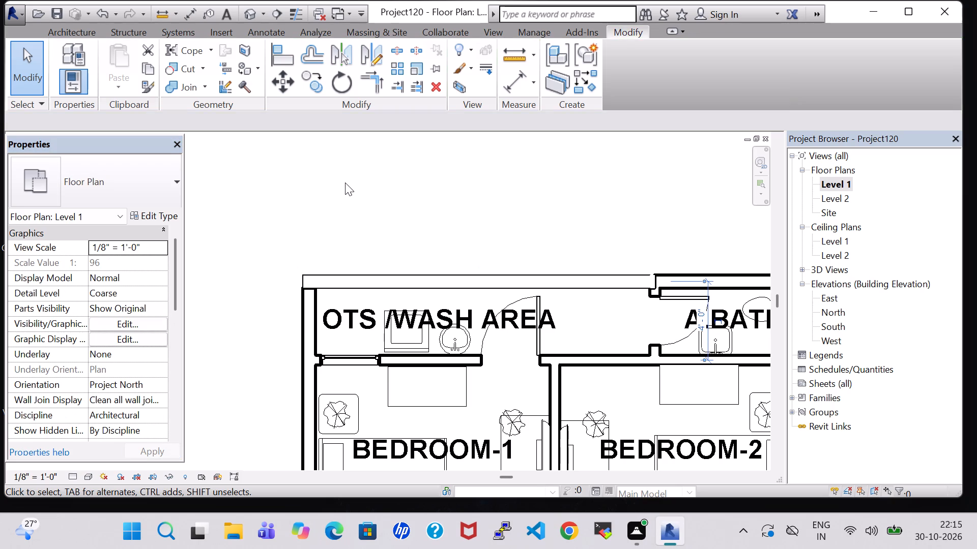
Split the exterior side wall beside BEDROOM-1 where the partition between the OTS/wash area and BEDROOM-1 meets it.
left_click(299, 328)
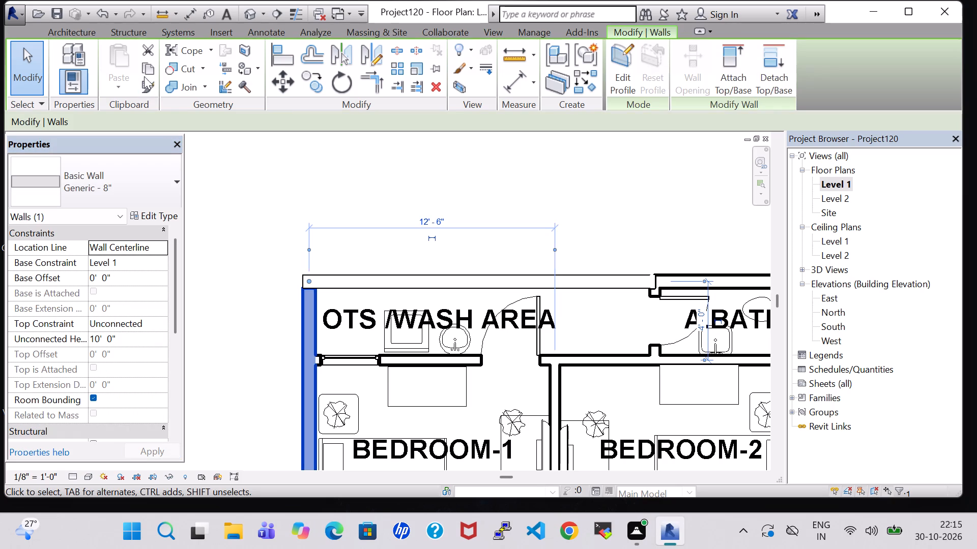
scroll(476, 240, "down", 4)
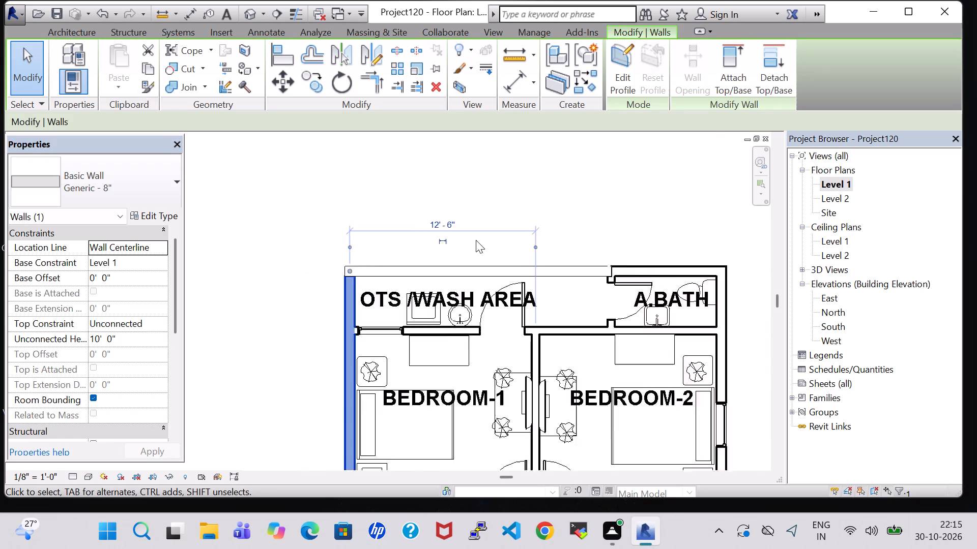
scroll(476, 240, "down", 3)
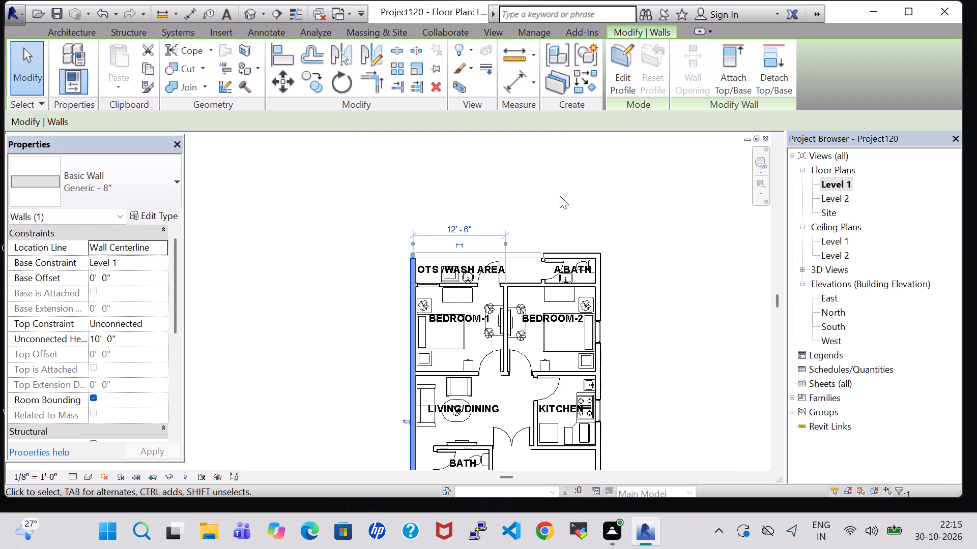
left_click(560, 196)
left_click(399, 52)
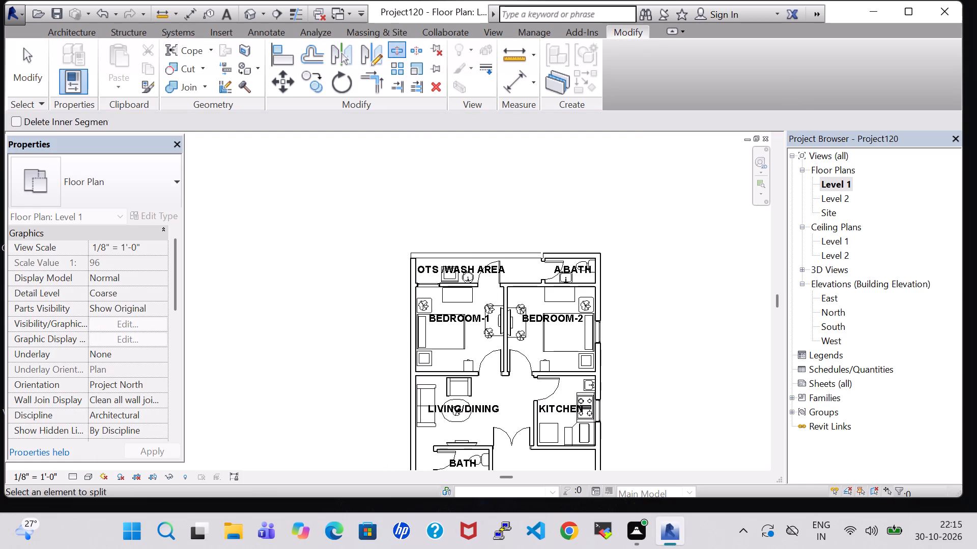
scroll(422, 285, "up", 8)
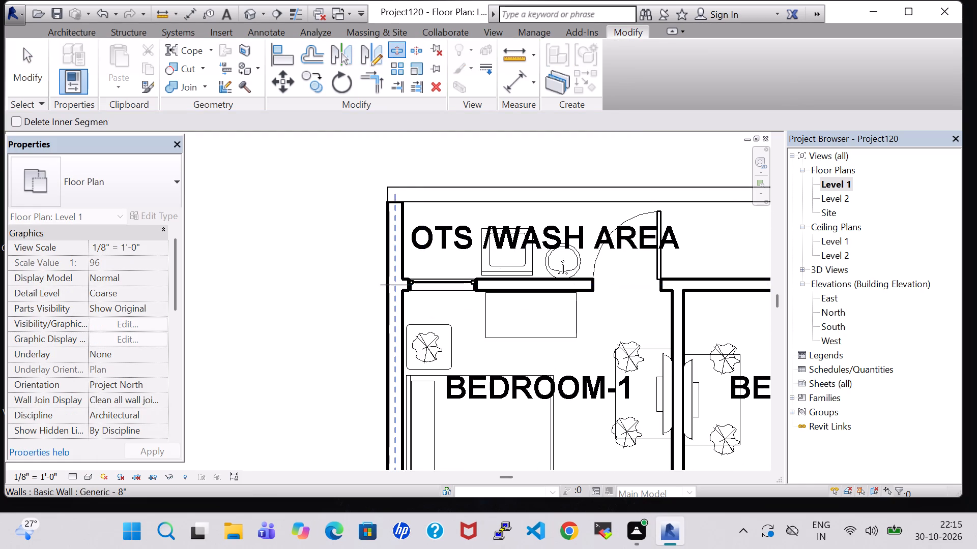
left_click(397, 285)
key("Escape")
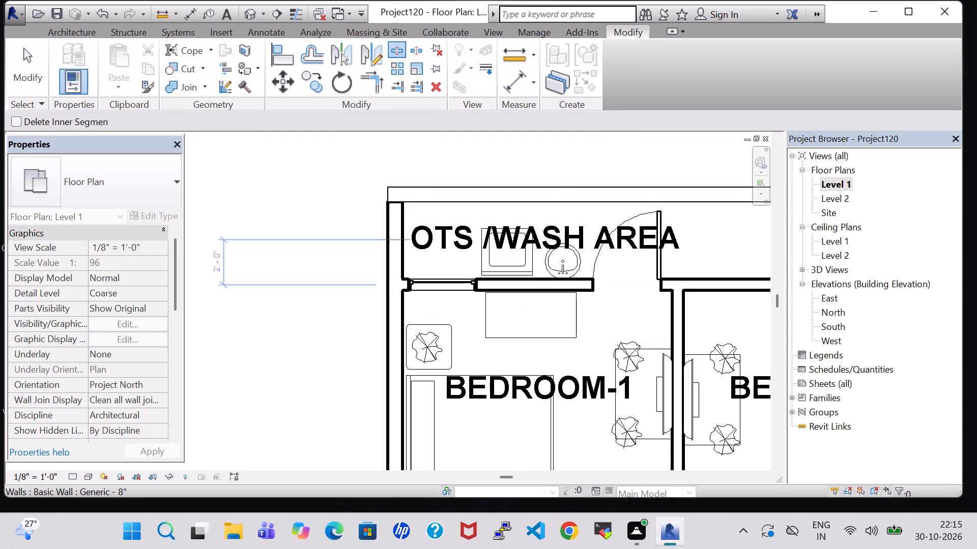
key("Escape")
Set the unconnected height of the short side wall segment enclosing the OTS/wash area to 5' 0".
left_click(392, 232)
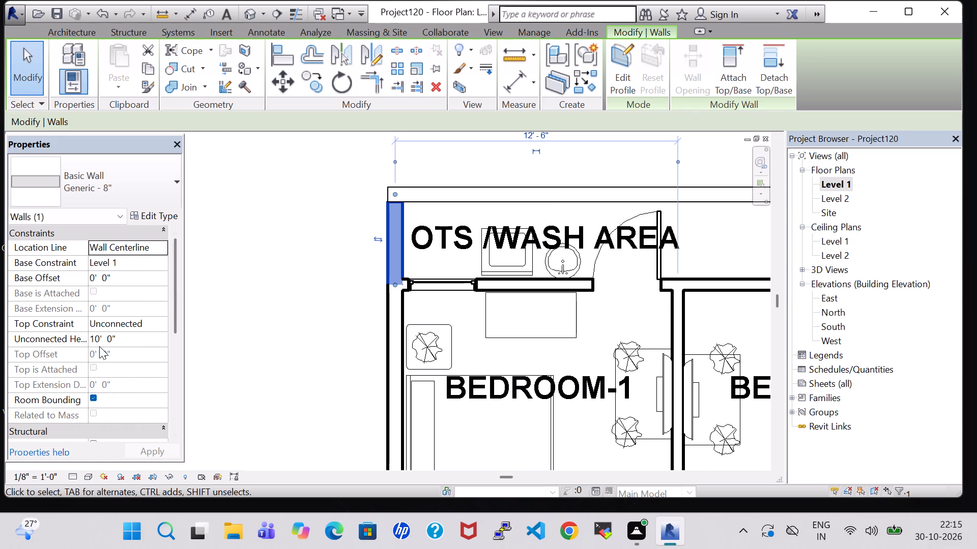
left_click(101, 340)
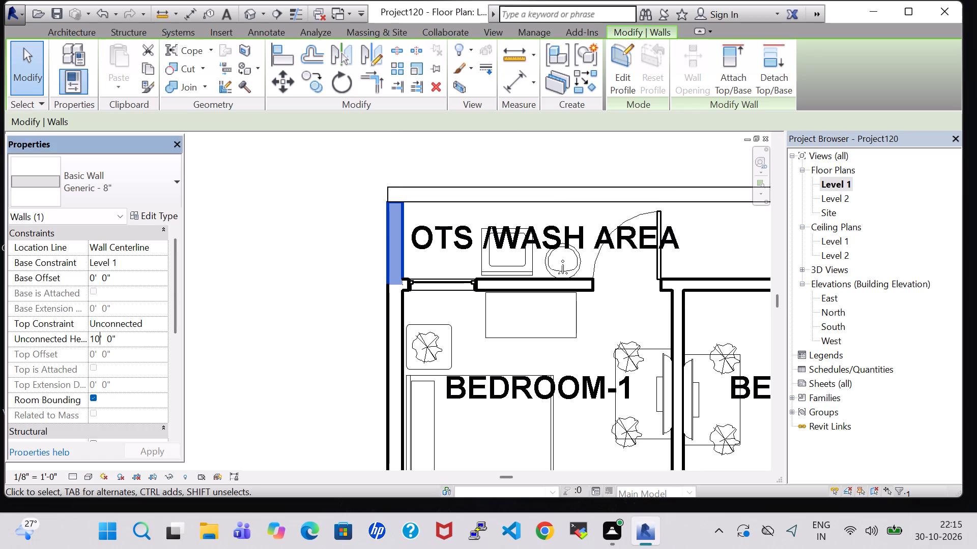
key("BackSpace")
key("BackSpace")
key("5")
left_click(153, 448)
left_click(288, 209)
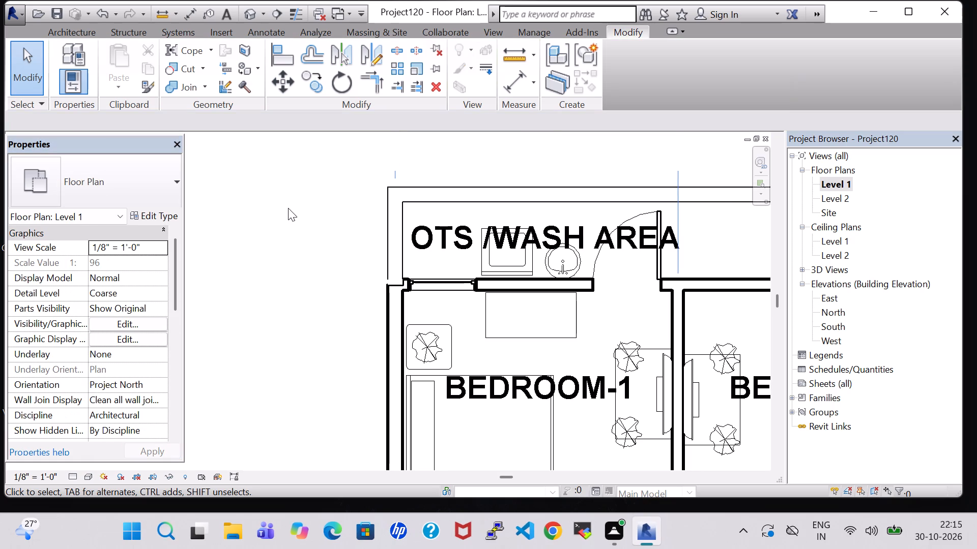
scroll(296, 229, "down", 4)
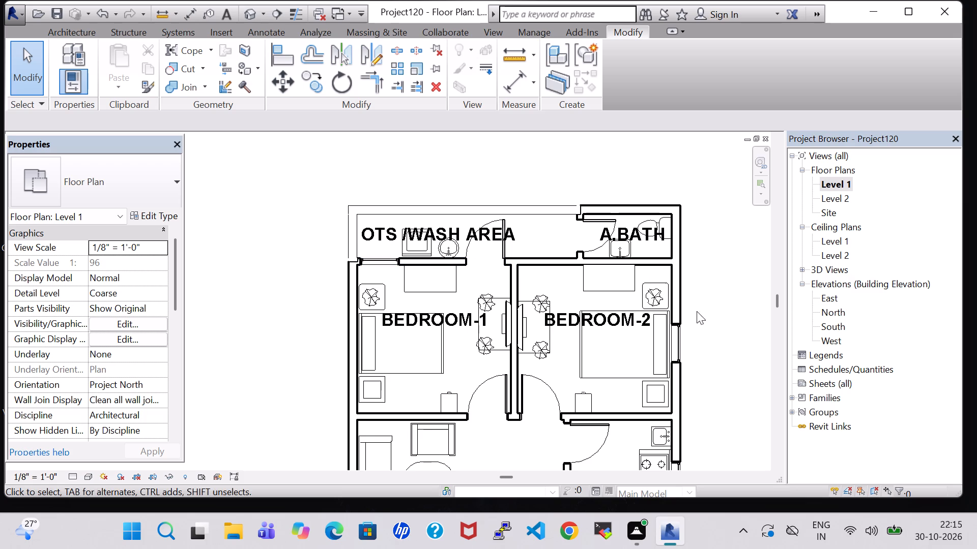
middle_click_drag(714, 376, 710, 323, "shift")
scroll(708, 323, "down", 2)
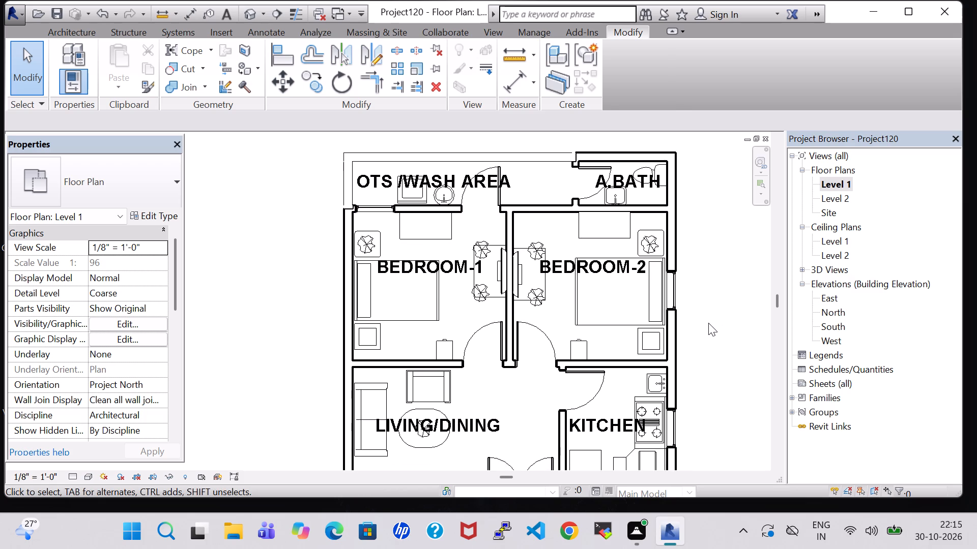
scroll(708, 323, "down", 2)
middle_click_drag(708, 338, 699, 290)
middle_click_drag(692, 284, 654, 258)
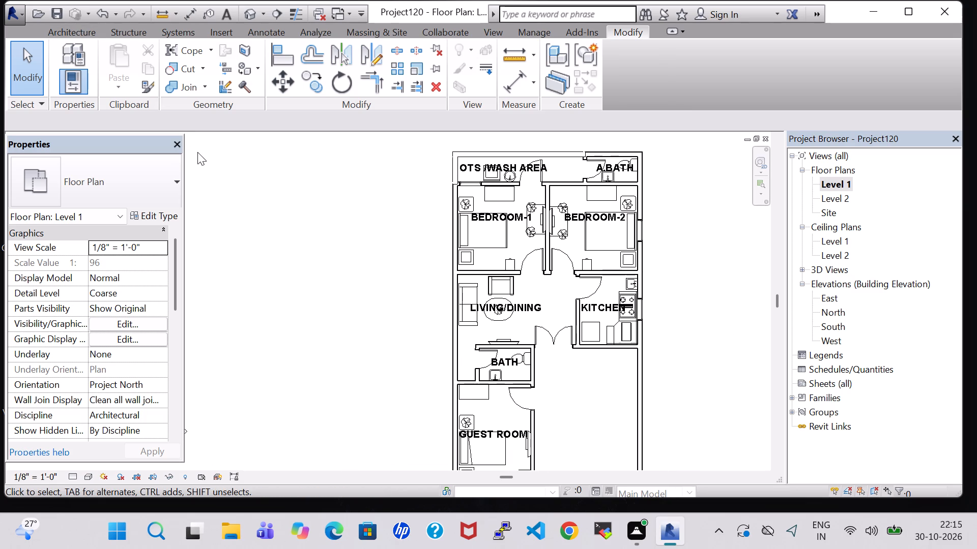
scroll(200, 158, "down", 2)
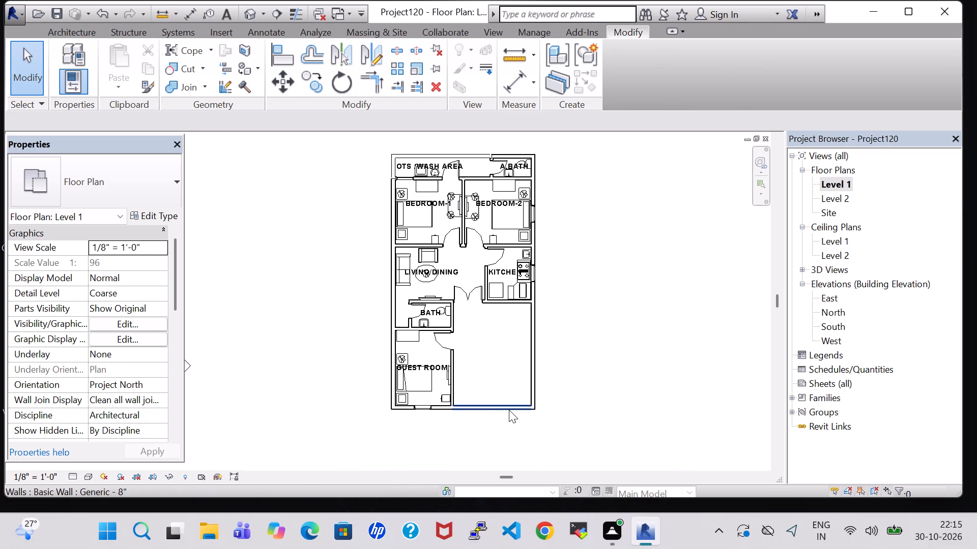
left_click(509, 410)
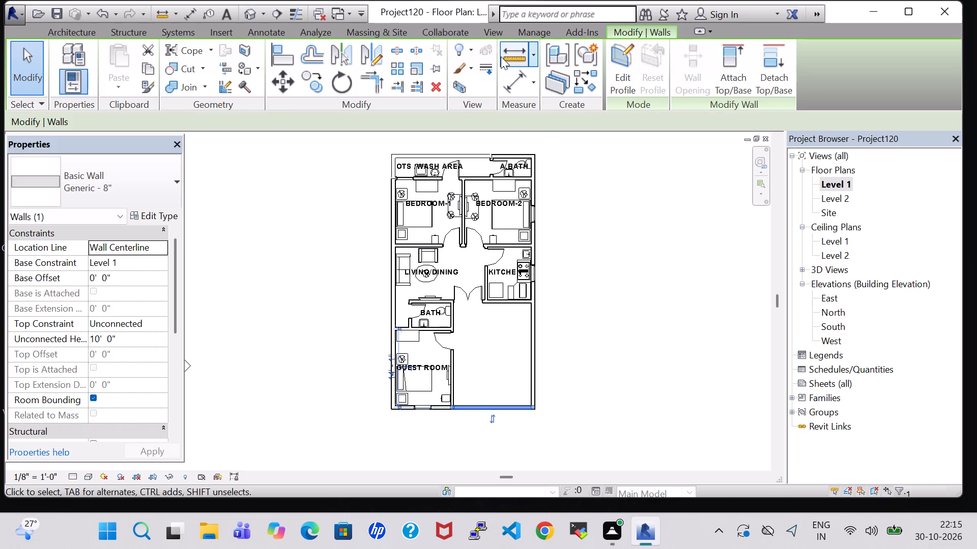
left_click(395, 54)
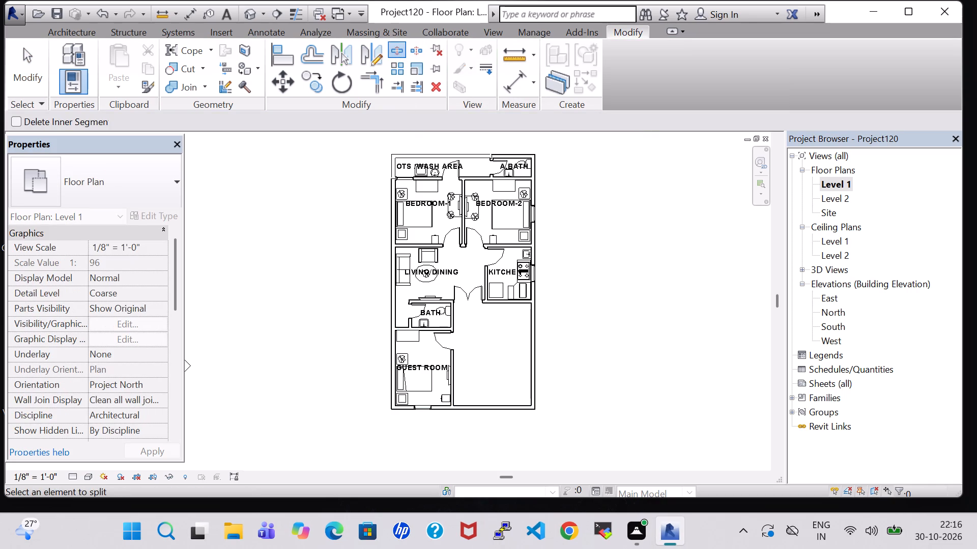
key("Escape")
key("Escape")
Delete the front wall closing the open area between the GUEST ROOM and the exterior side wall.
left_click(493, 407)
key("Delete")
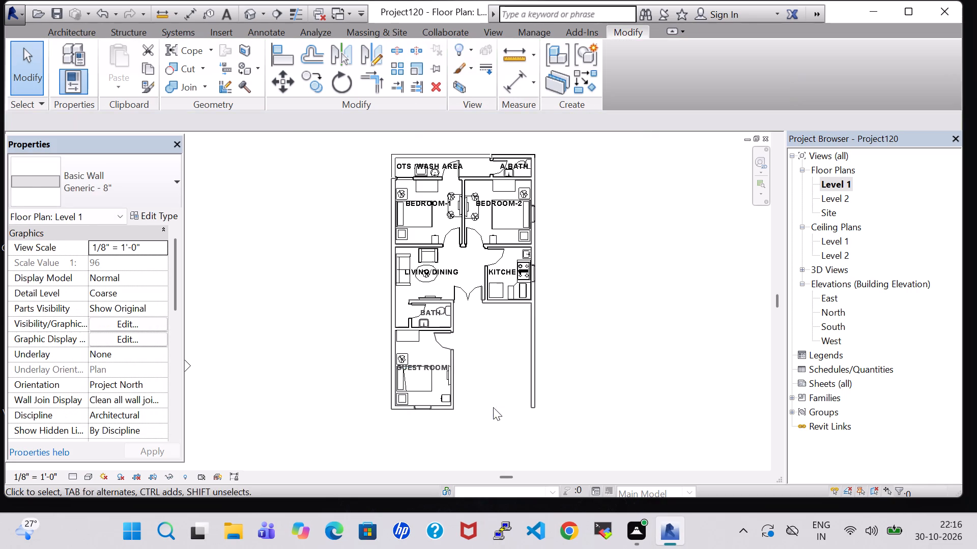
left_click(579, 344)
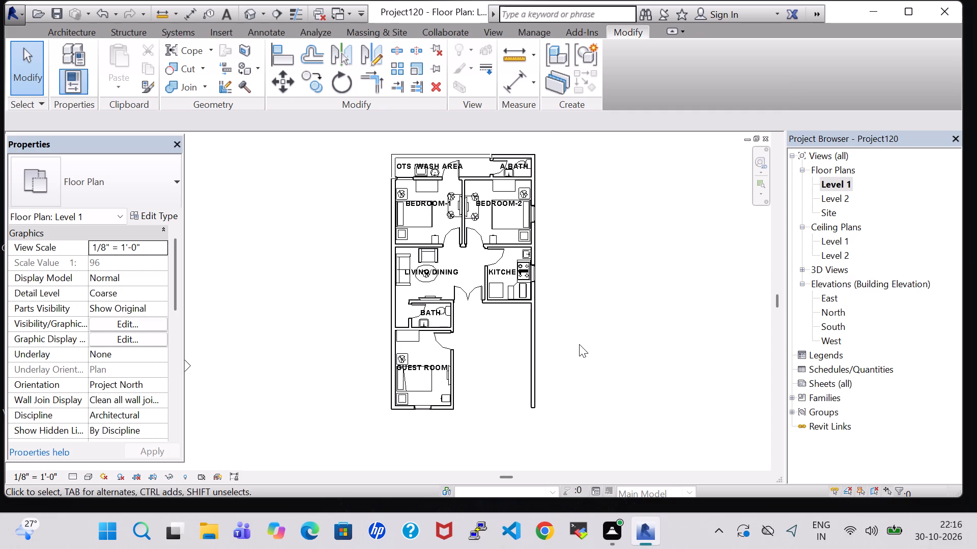
Set the unconnected height of the exterior side wall in front of the KITCHEN to 2' 0".
scroll(579, 344, "down", 2)
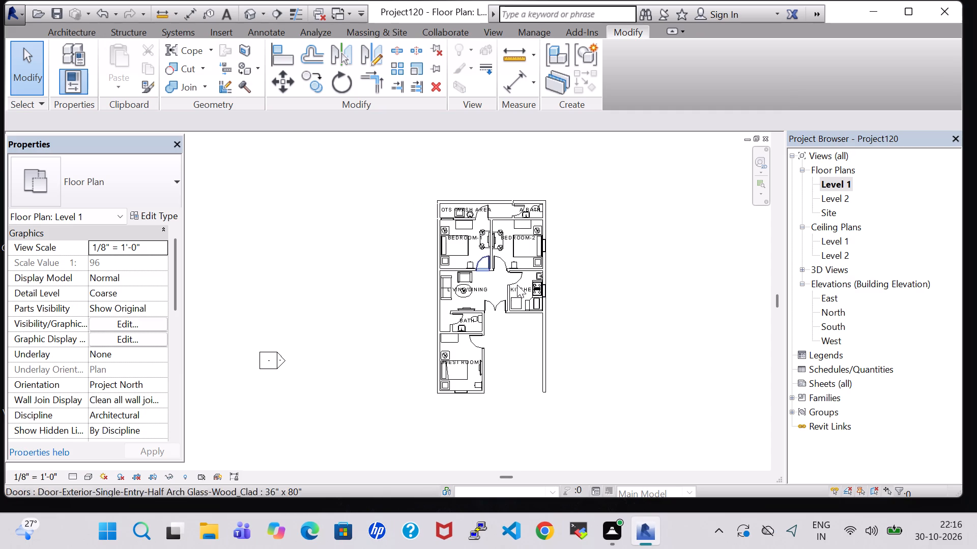
left_click(543, 355)
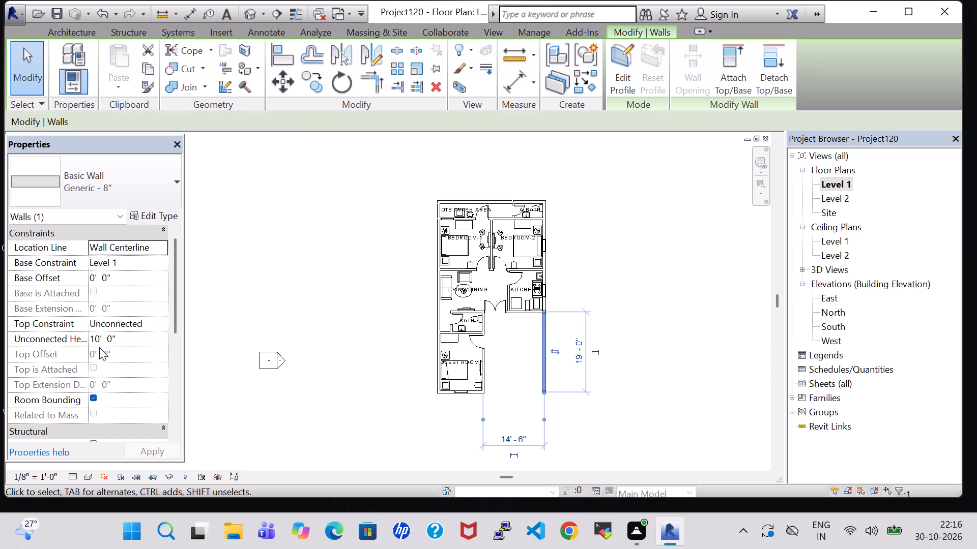
double_click(100, 341)
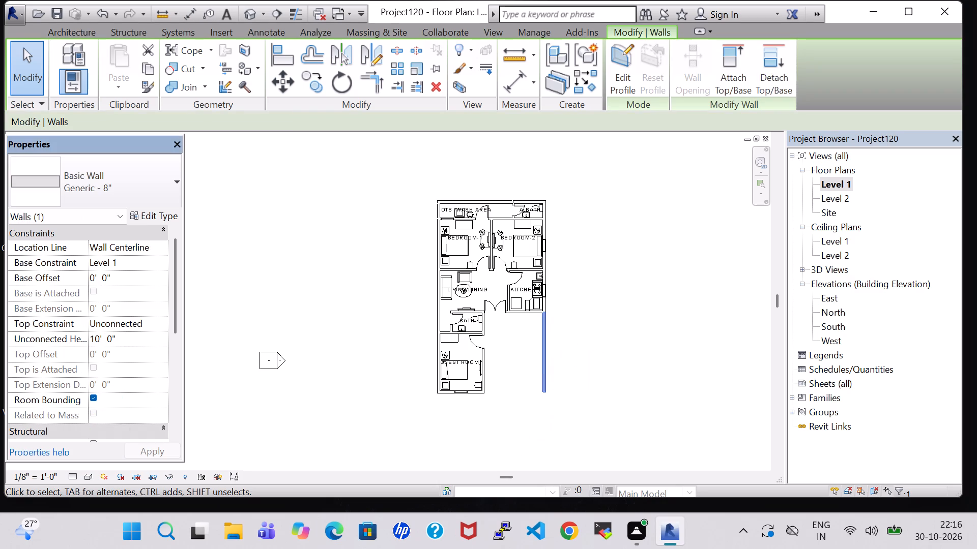
key("BackSpace")
key("BackSpace")
type("2'")
key("Return")
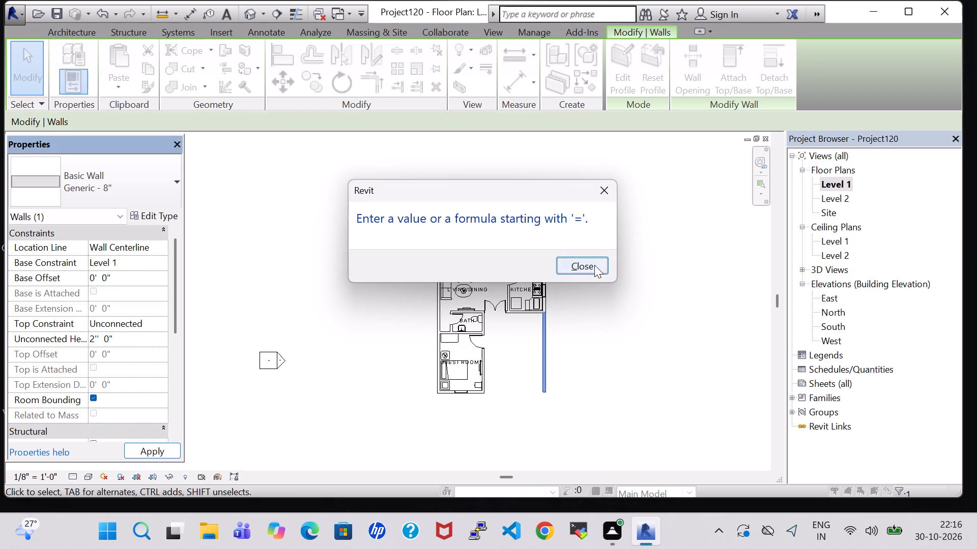
left_click(594, 265)
double_click(98, 342)
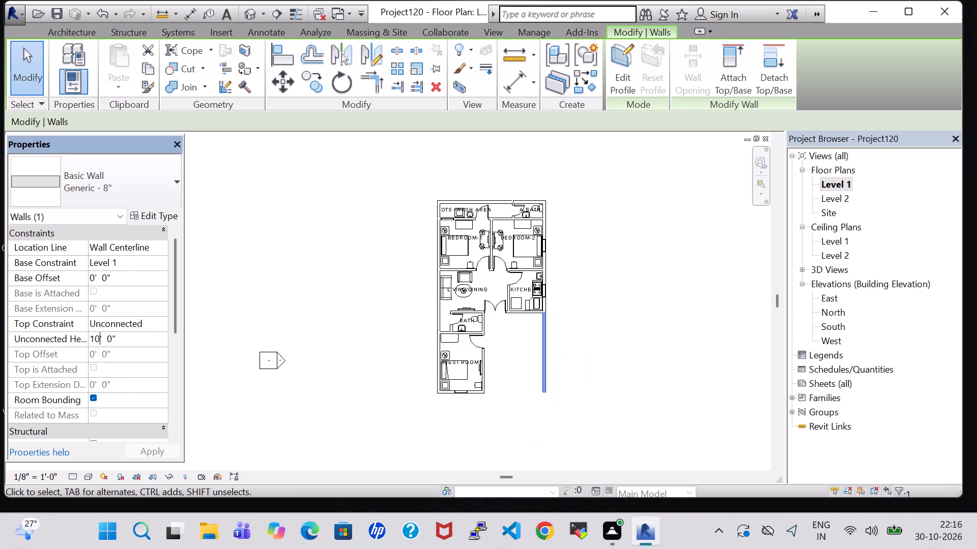
key("BackSpace")
key("BackSpace")
key("2")
left_click(158, 445)
left_click(649, 323)
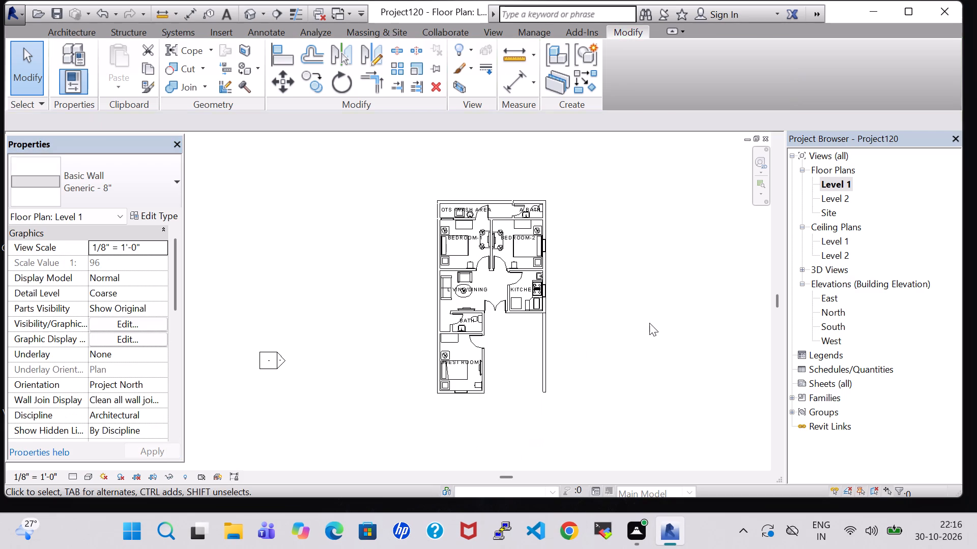
Draw a Generic - 8" wall about 1' 9" long from the low side wall's front end toward the GUEST ROOM.
scroll(602, 322, "up", 2)
left_click(75, 35)
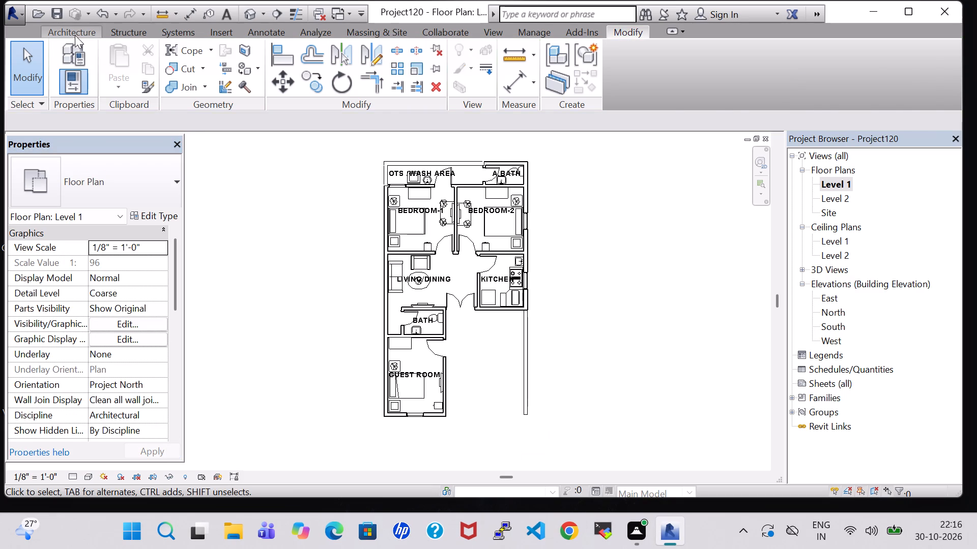
left_click(75, 47)
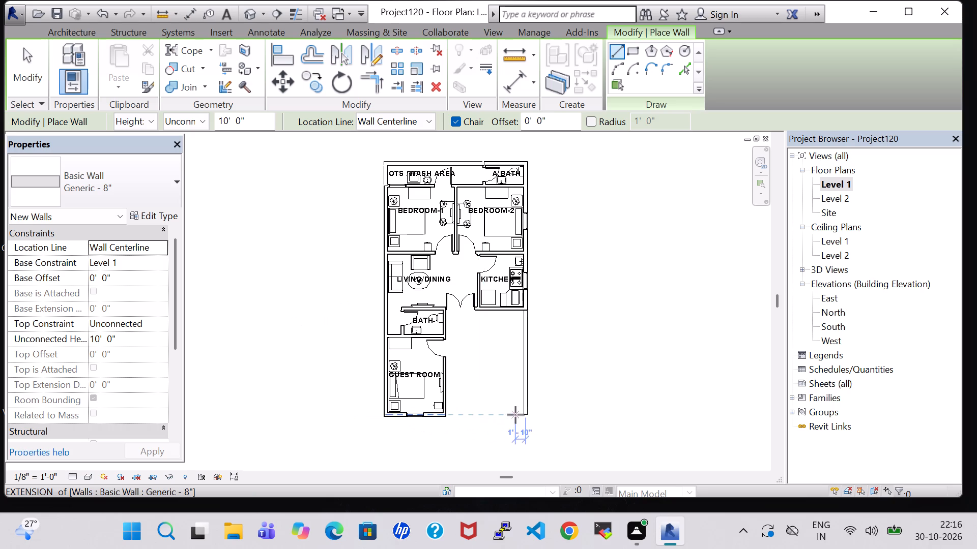
scroll(520, 414, "up", 7)
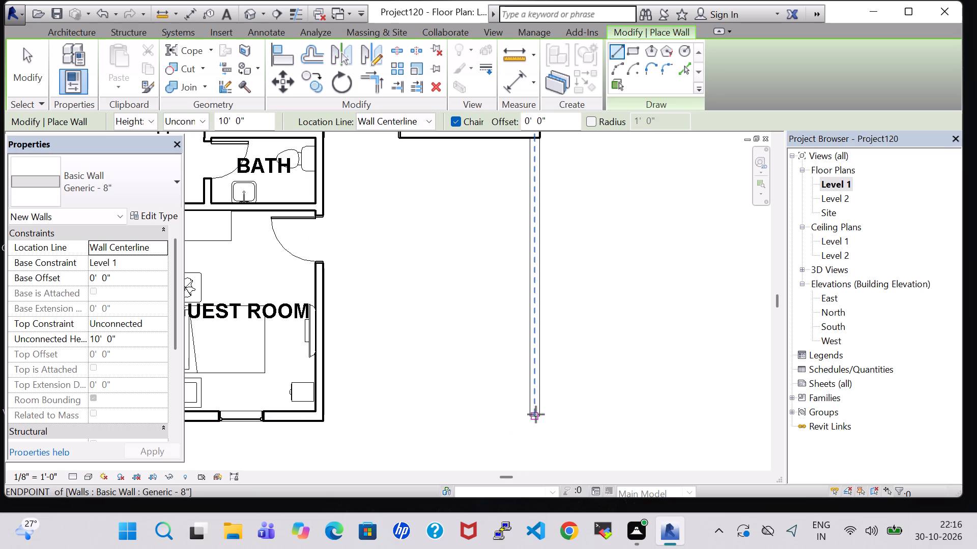
left_click(536, 418)
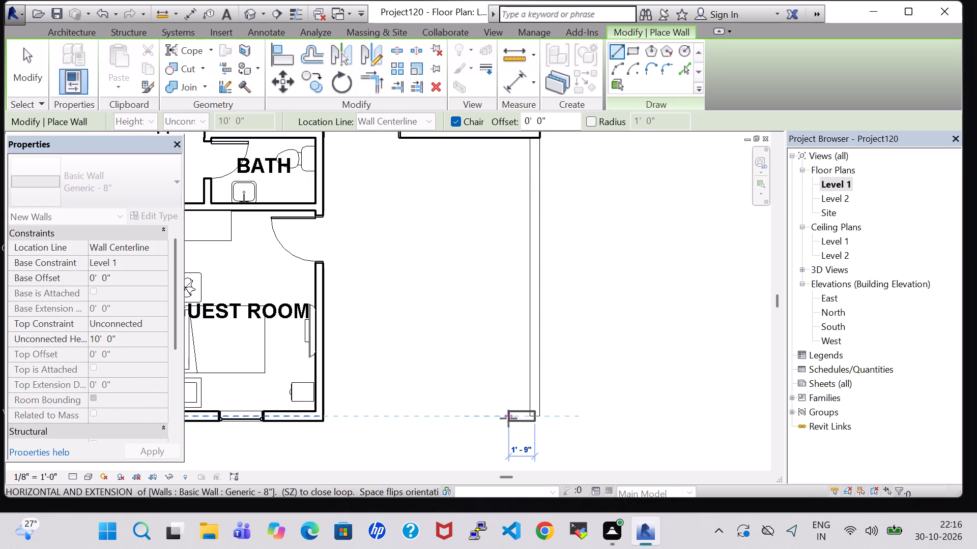
left_click(508, 418)
key("Escape")
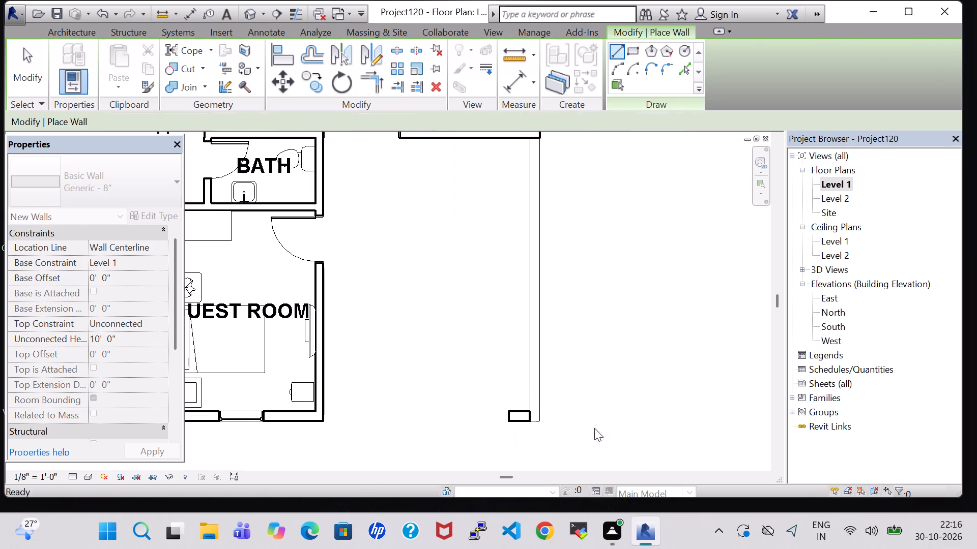
key("Escape")
Set the unconnected height of the short front wall to 2' 0".
left_click(513, 416)
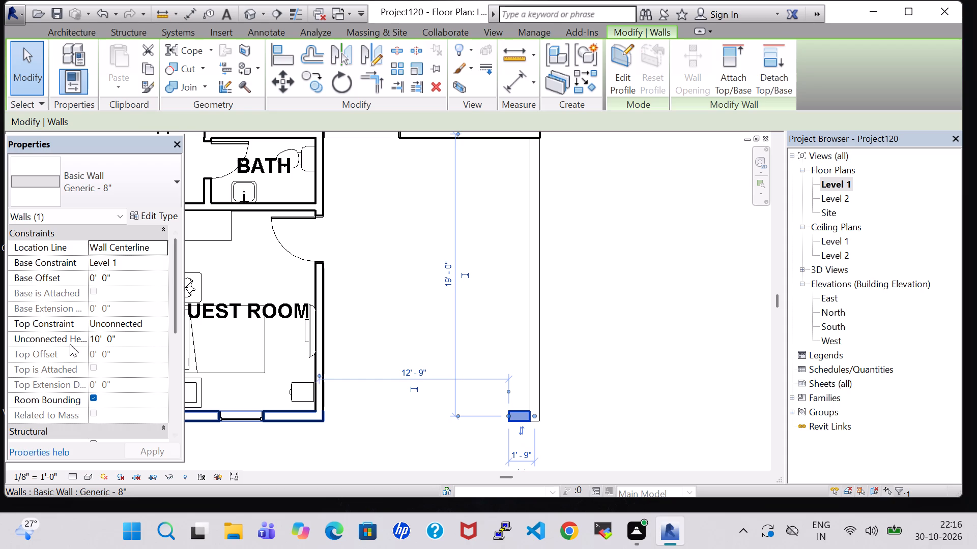
left_click(101, 338)
key("BackSpace")
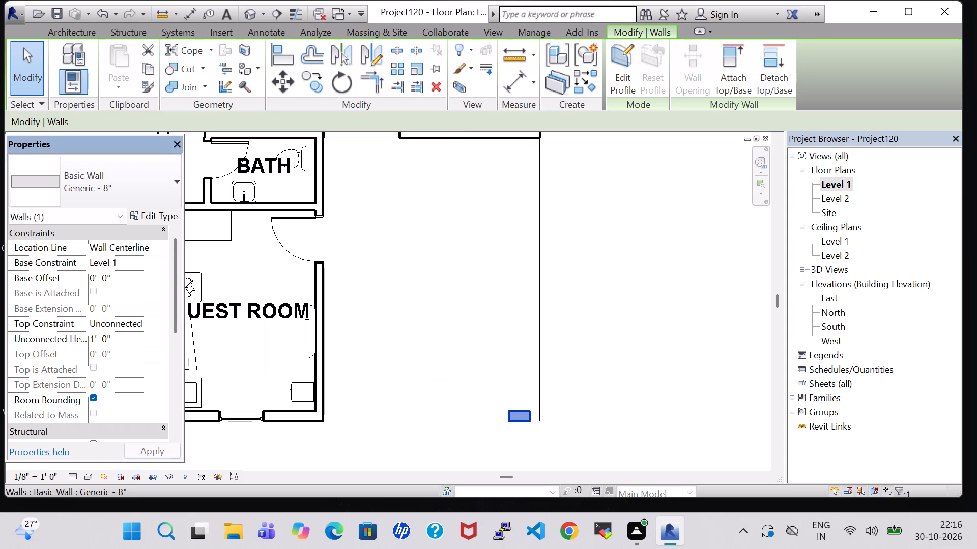
key("BackSpace")
key("2")
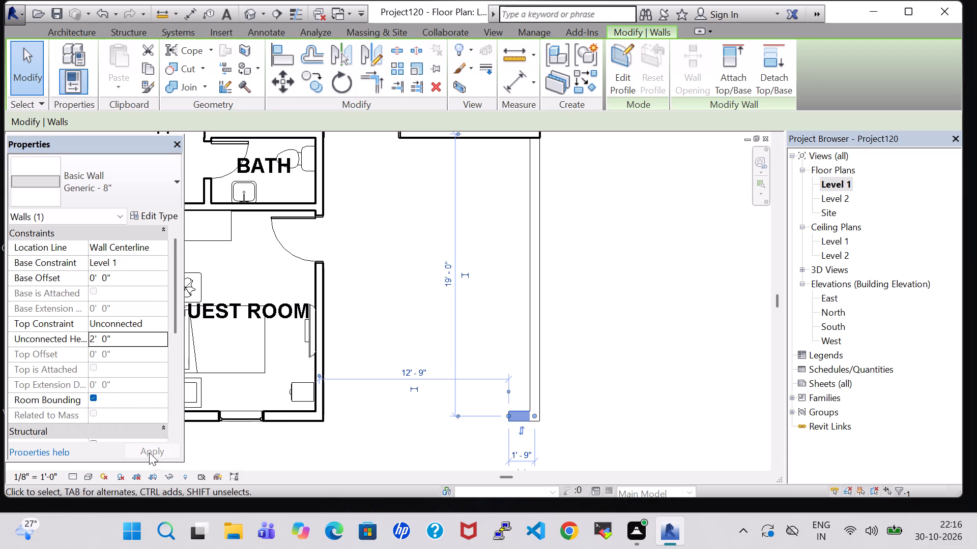
left_click(588, 398)
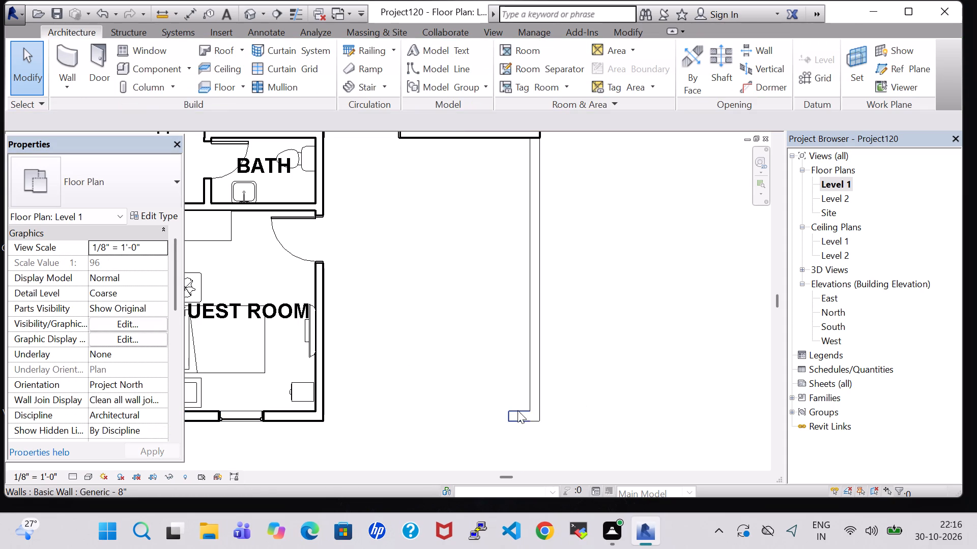
Lengthen the low front wall by extending its free end toward the GUEST ROOM, leaving an entrance gap.
left_click(505, 410)
left_click_drag(508, 415, 478, 415)
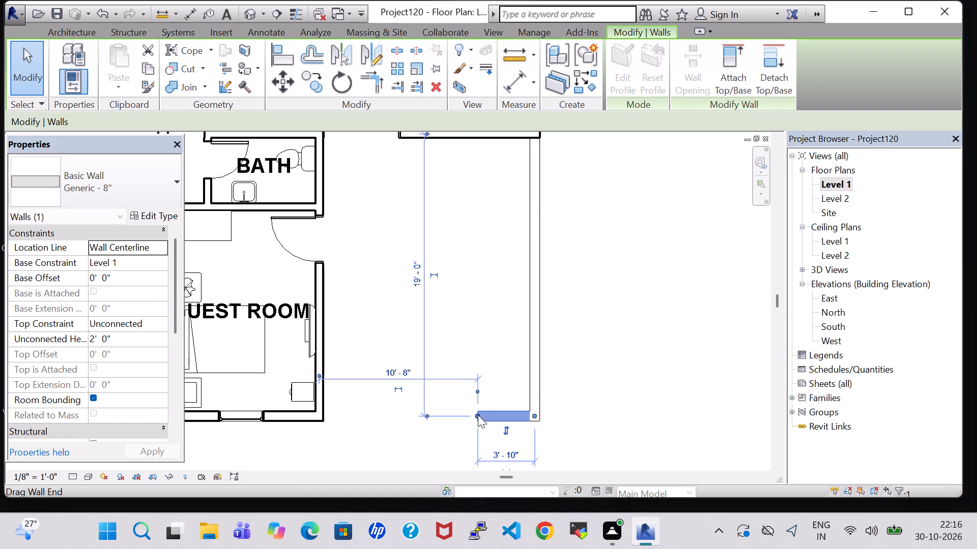
left_click(623, 395)
scroll(623, 395, "down", 4)
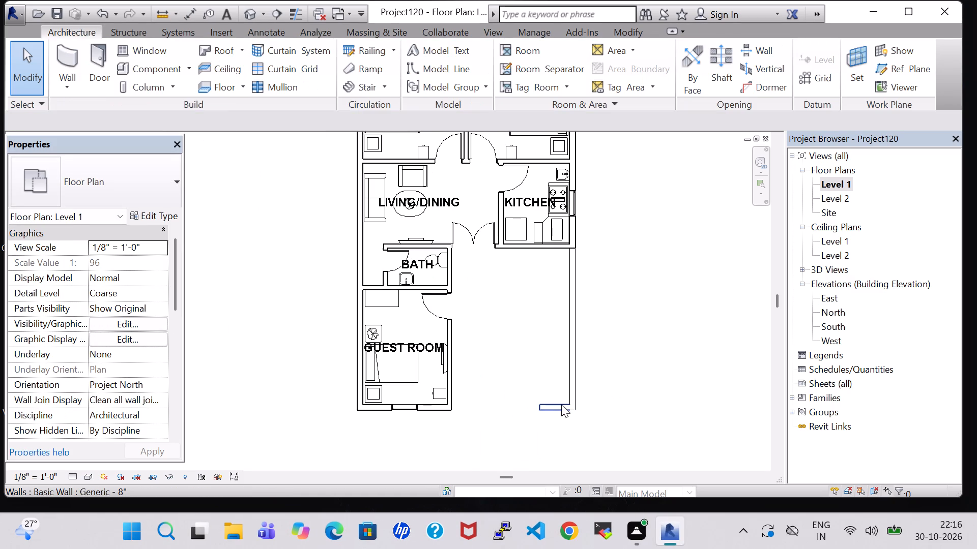
double_click(538, 404)
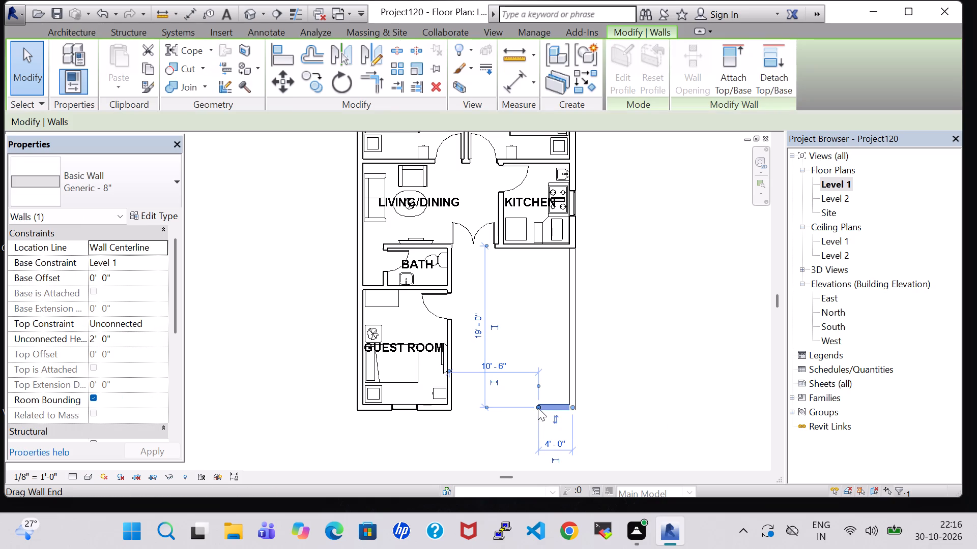
left_click_drag(538, 408, 519, 407)
left_click(745, 356)
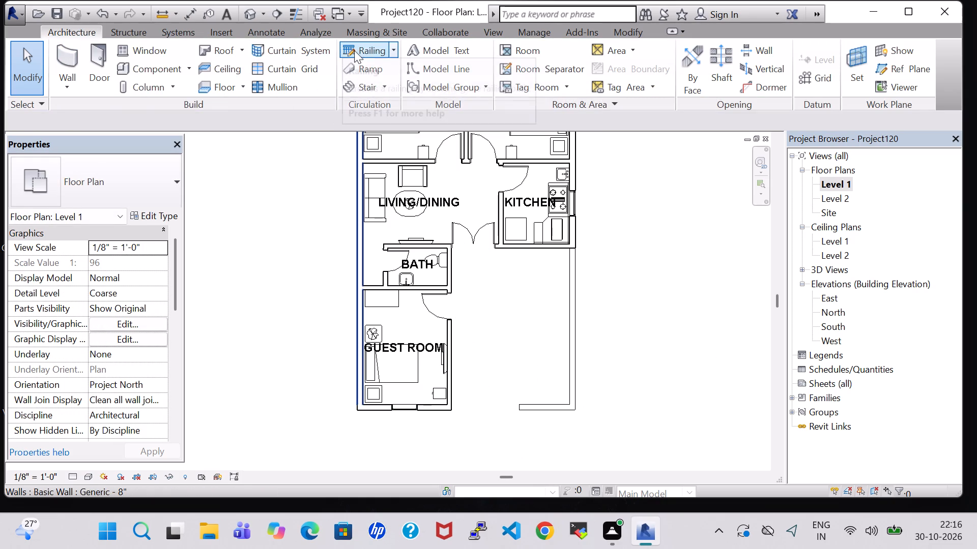
Start a Handrail - Rectangular railing and draw its path about 18' 7" along the low side wall's centreline, from the KITCHEN corner to the front corner.
left_click(367, 51)
scroll(598, 274, "up", 5)
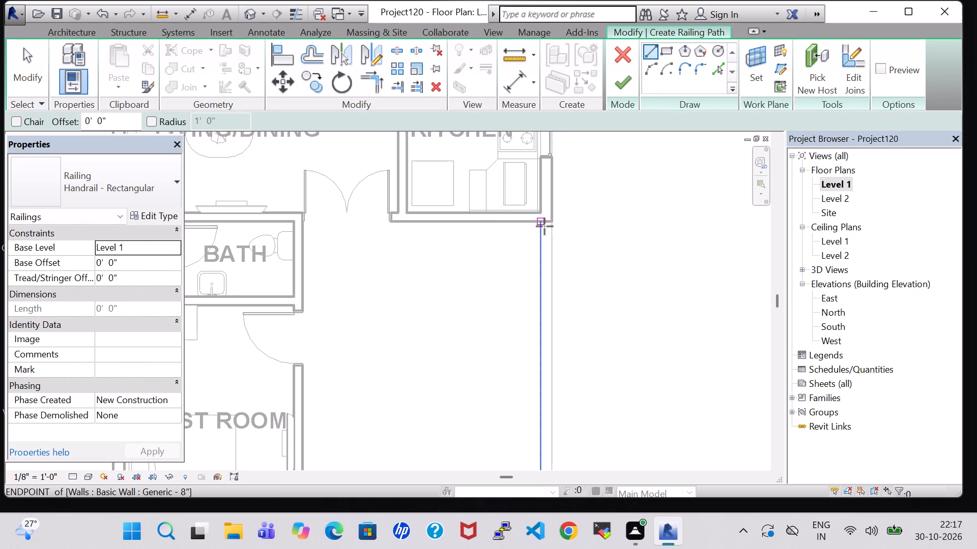
scroll(537, 223, "up", 7)
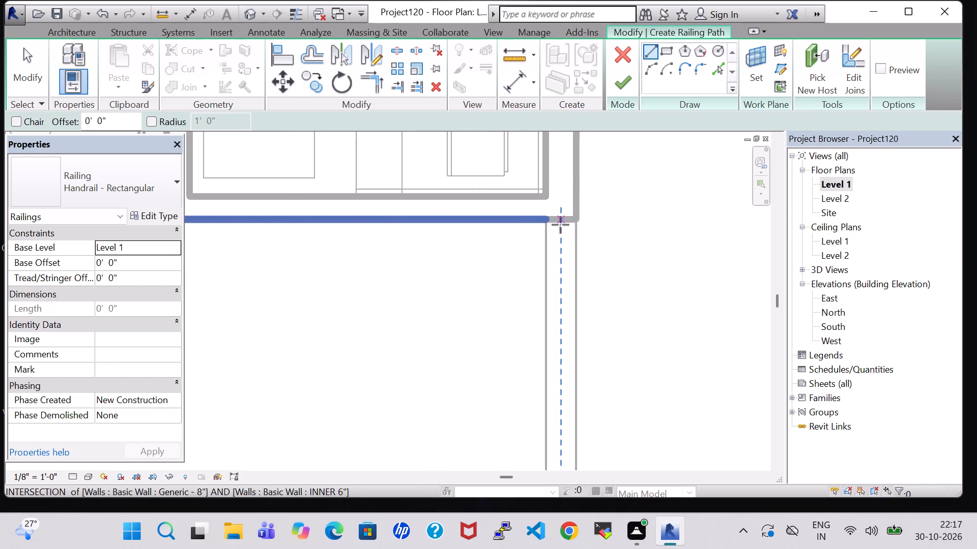
left_click(561, 220)
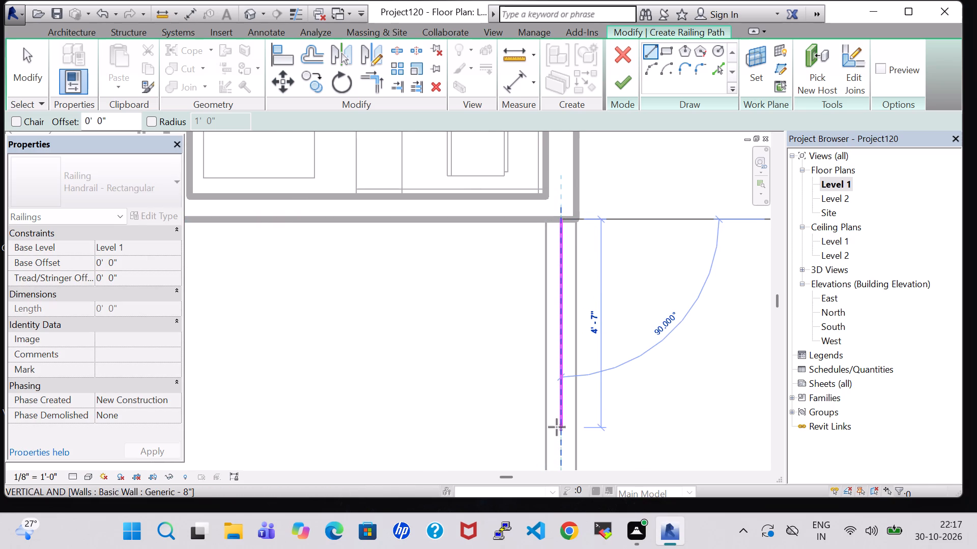
middle_click_drag(557, 427, 578, 190)
middle_click_drag(580, 391, 618, 186)
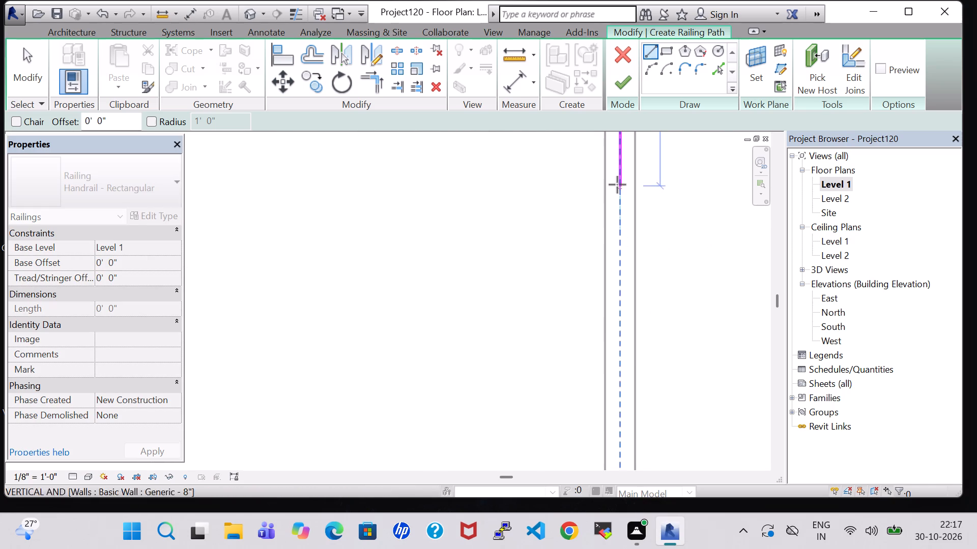
middle_click_drag(619, 396, 639, 271)
scroll(637, 270, "up", 1)
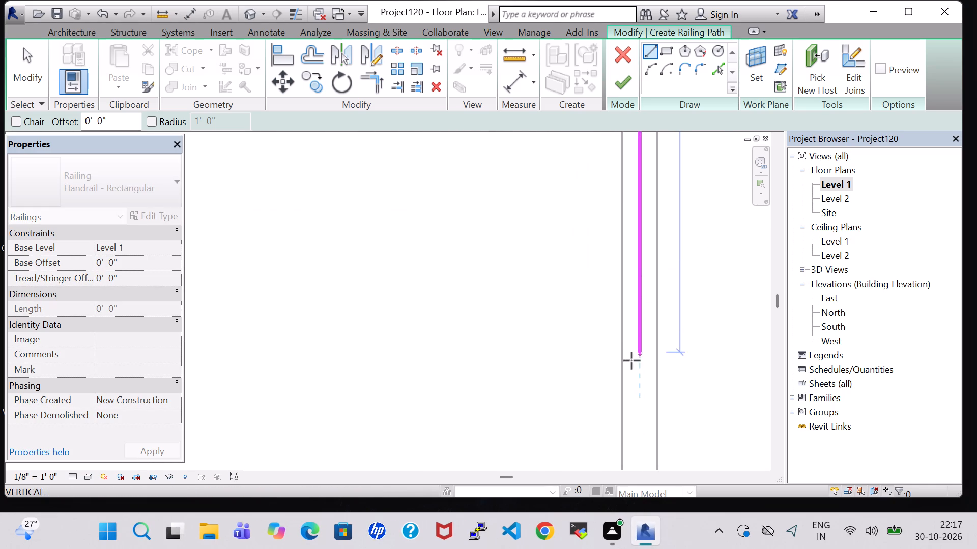
middle_click_drag(627, 416, 648, 201)
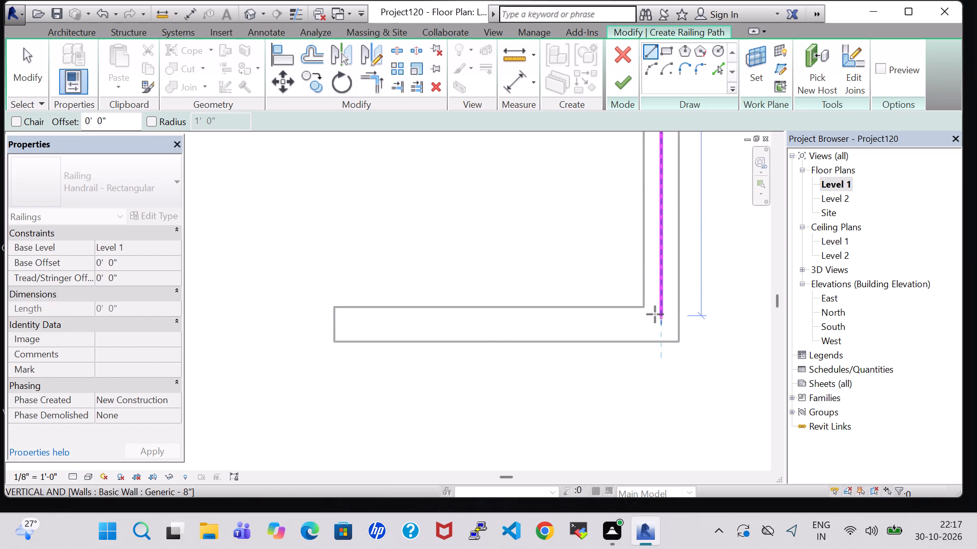
left_click(655, 317)
left_click(660, 321)
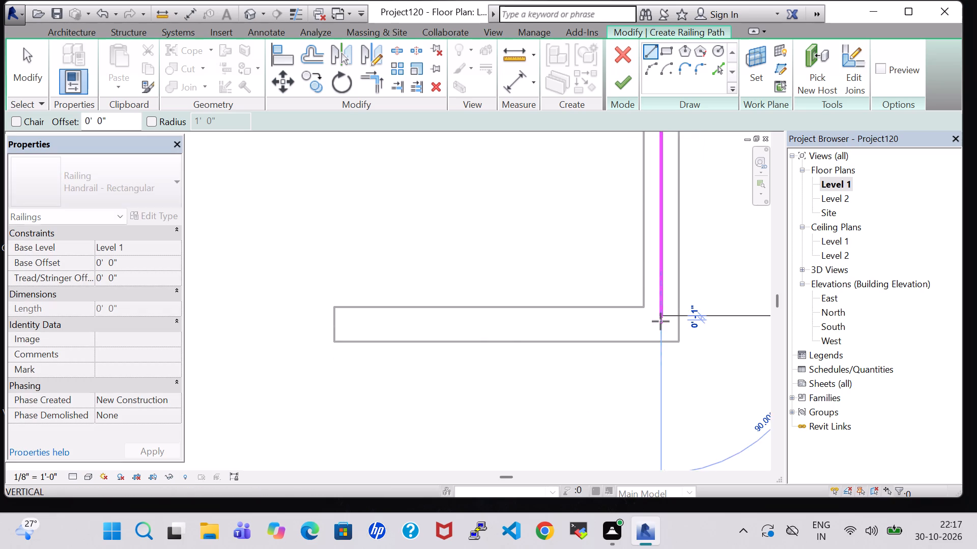
left_click(660, 321)
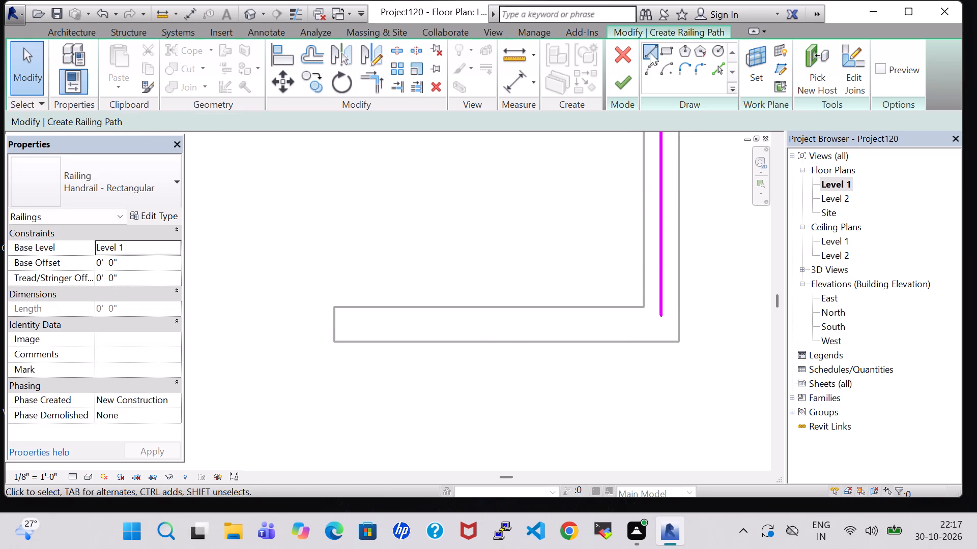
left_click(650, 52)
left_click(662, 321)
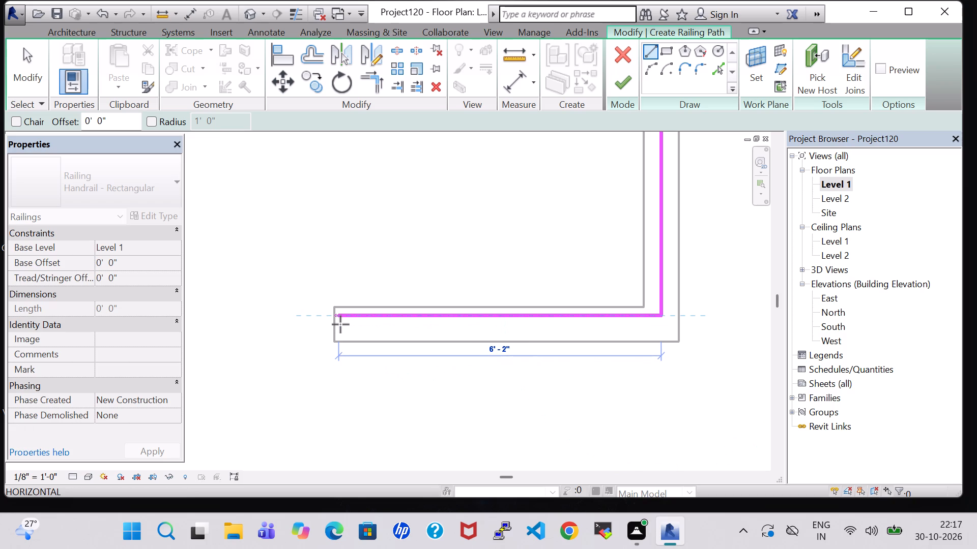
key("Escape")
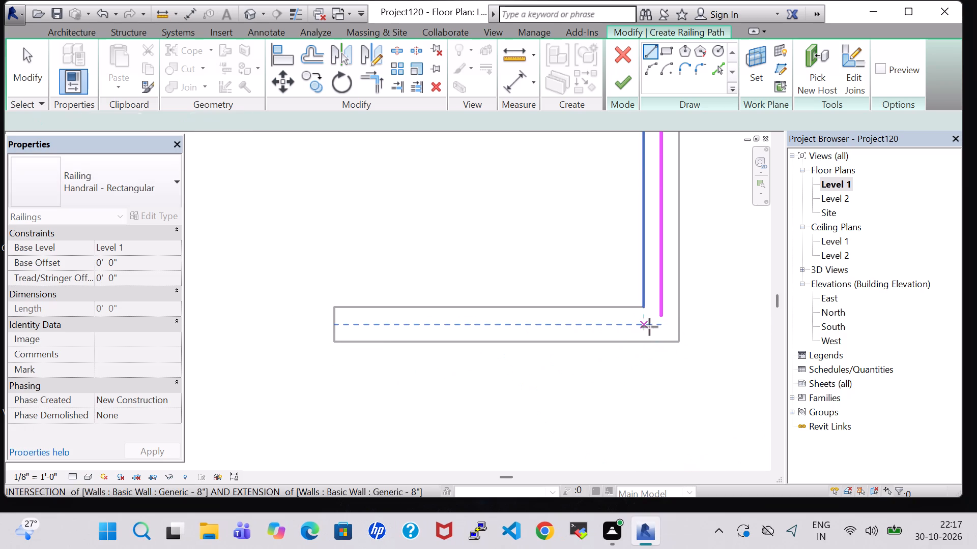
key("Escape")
Nudge the front end of the side railing path closer to the centreline of the low front wall.
left_click(661, 315)
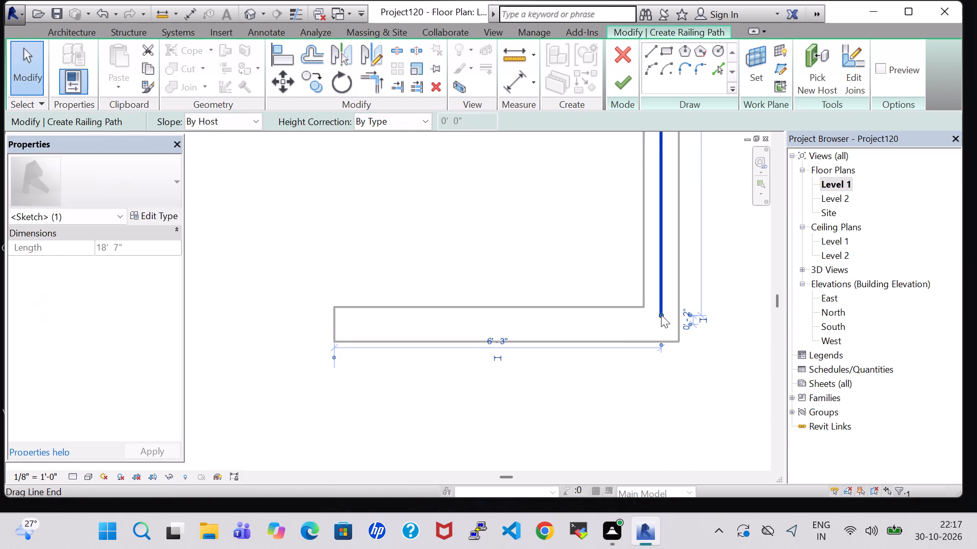
key("Down")
key("Down")
left_click(733, 332)
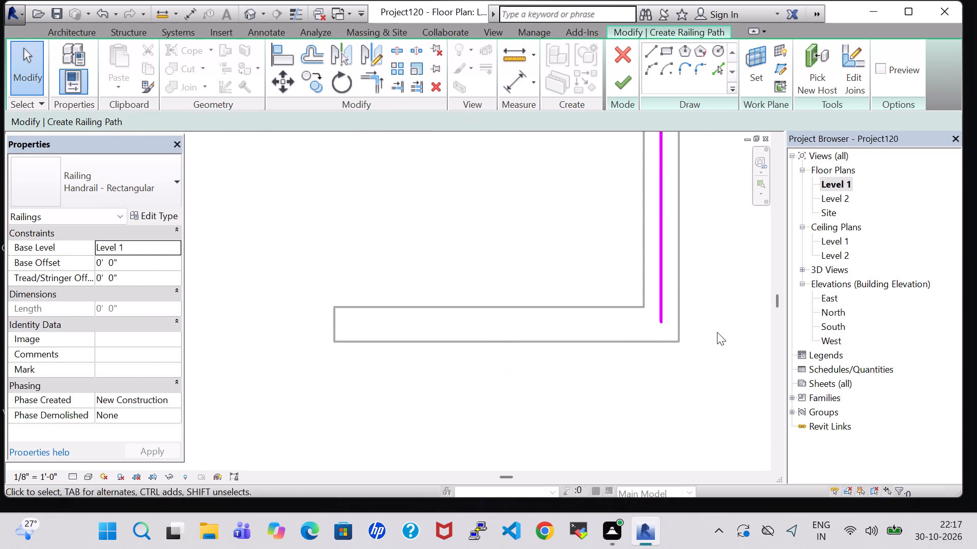
Continue the railing path about 6' 3" along the low front wall to its free end and finish the railing.
left_click(647, 55)
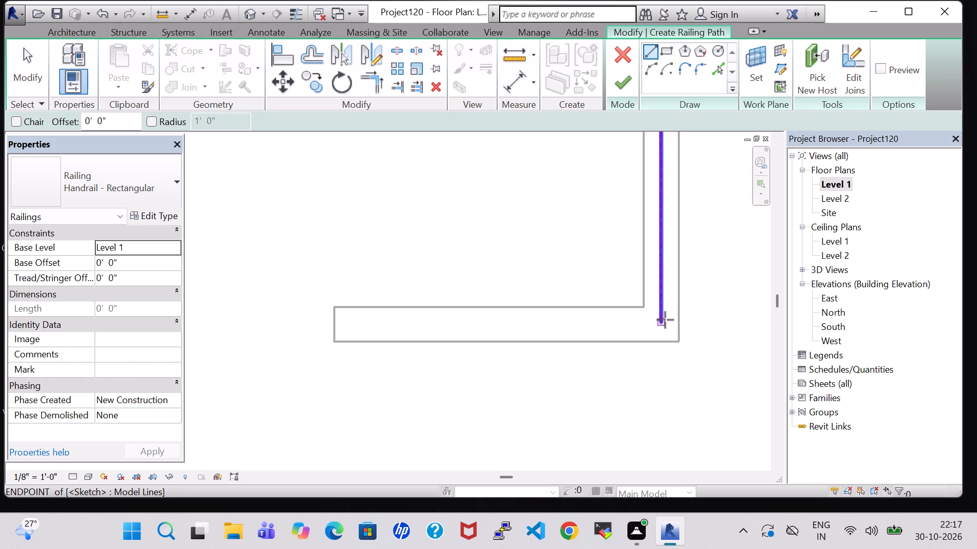
left_click(664, 322)
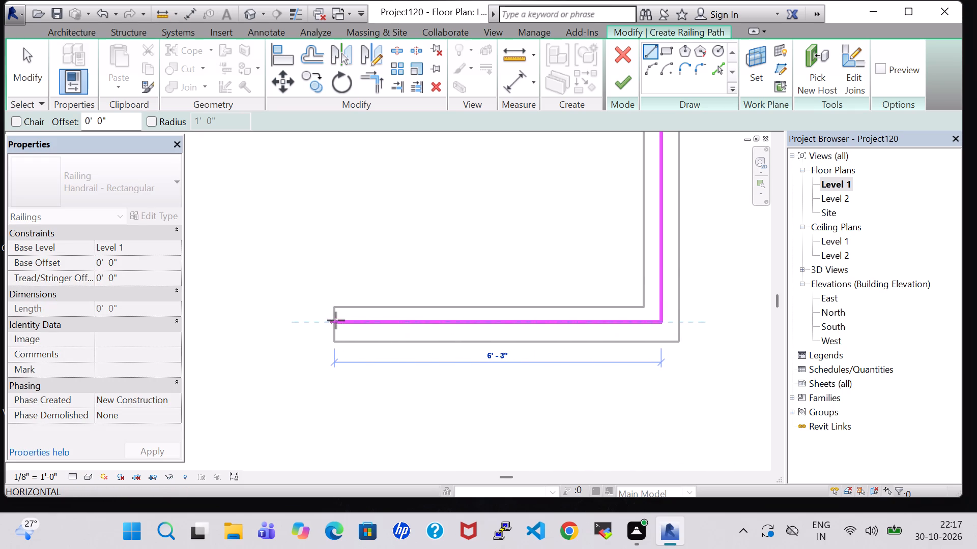
left_click(334, 320)
key("Escape")
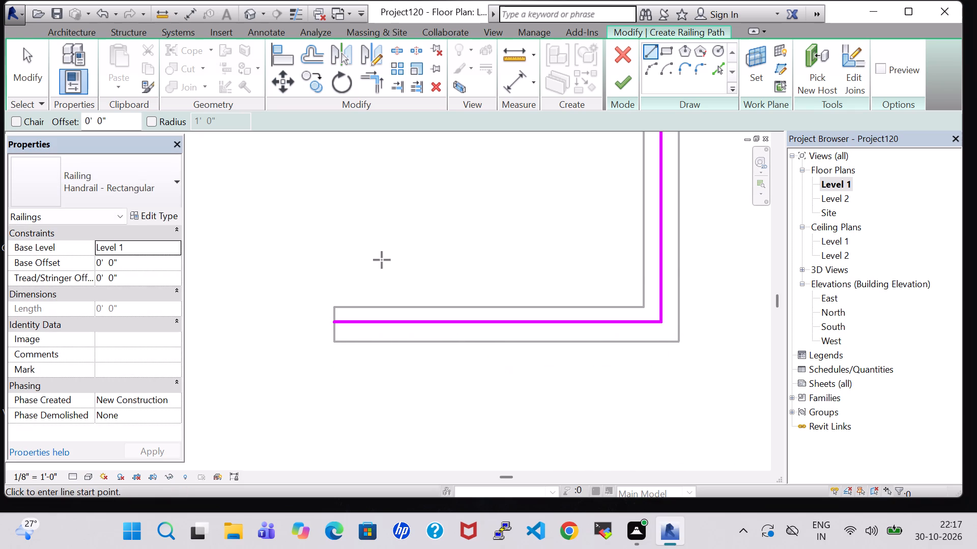
key("Escape")
left_click(633, 81)
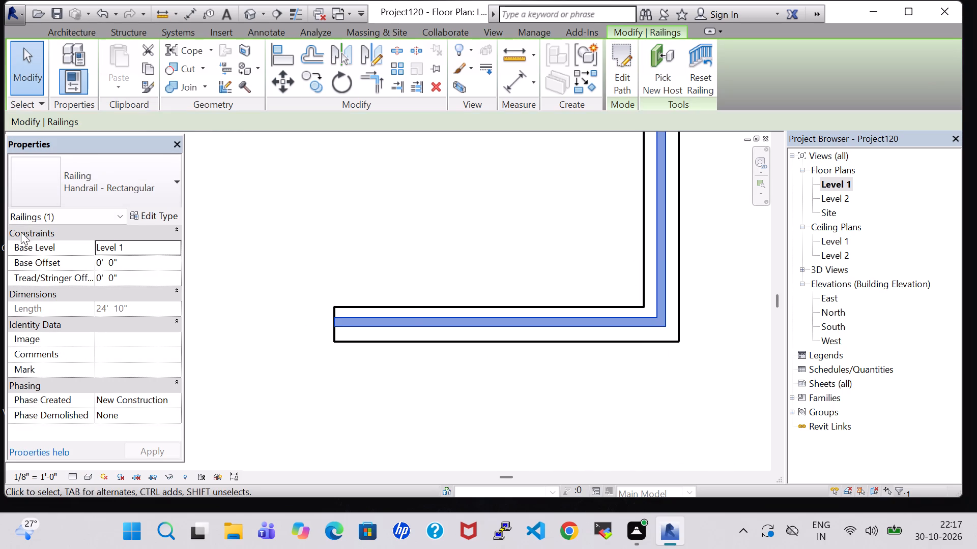
Set the new railing's base offset to 2' and change its type to Glass Panel - Bottom Fill.
double_click(101, 263)
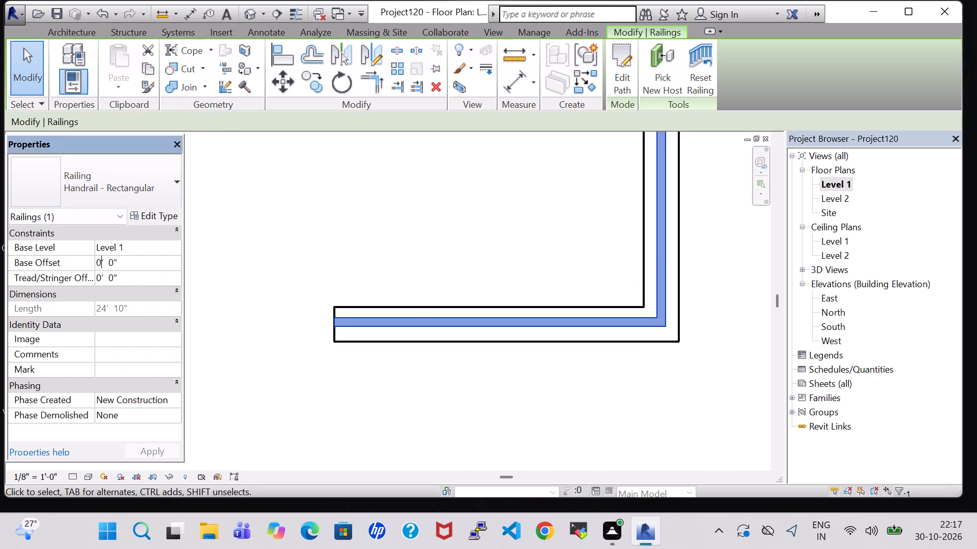
key("BackSpace")
key("2")
left_click(131, 195)
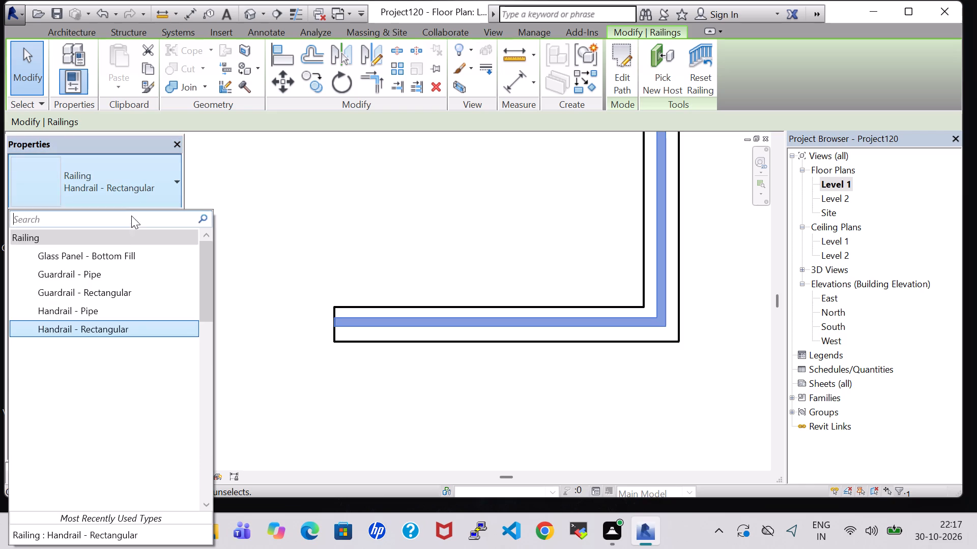
left_click(132, 252)
left_click(496, 259)
Start a Generic - 12" floor on Level 1 and draw its first boundary line along the outer wall behind OTS/WASH AREA and A.BATH.
scroll(490, 246, "down", 5)
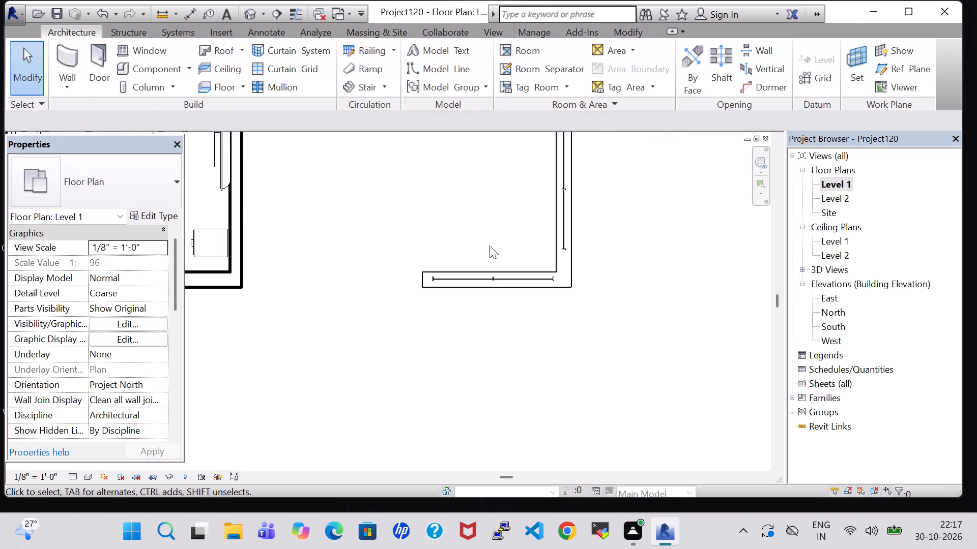
scroll(490, 246, "down", 3)
middle_click_drag(475, 226, 580, 461)
scroll(562, 405, "down", 6)
middle_click_drag(543, 335, 613, 395)
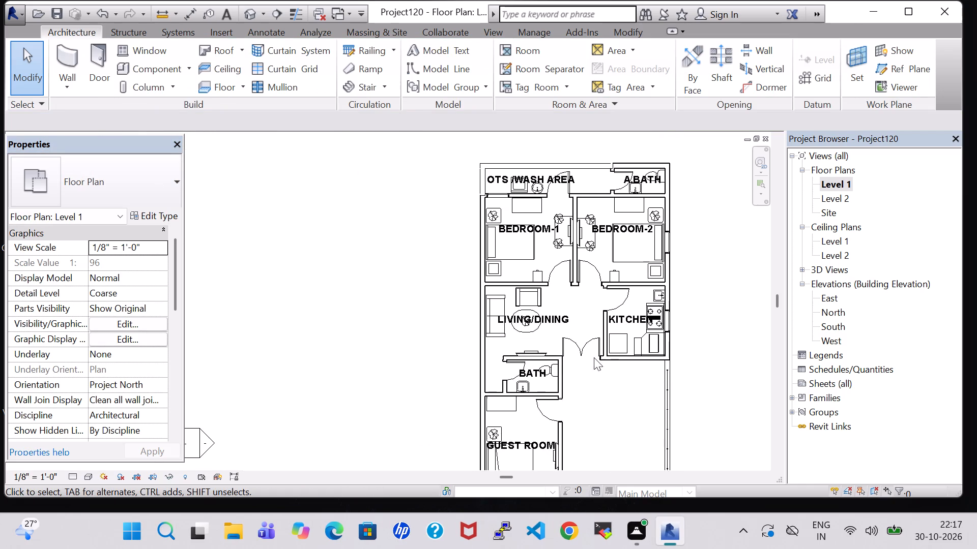
left_click(219, 86)
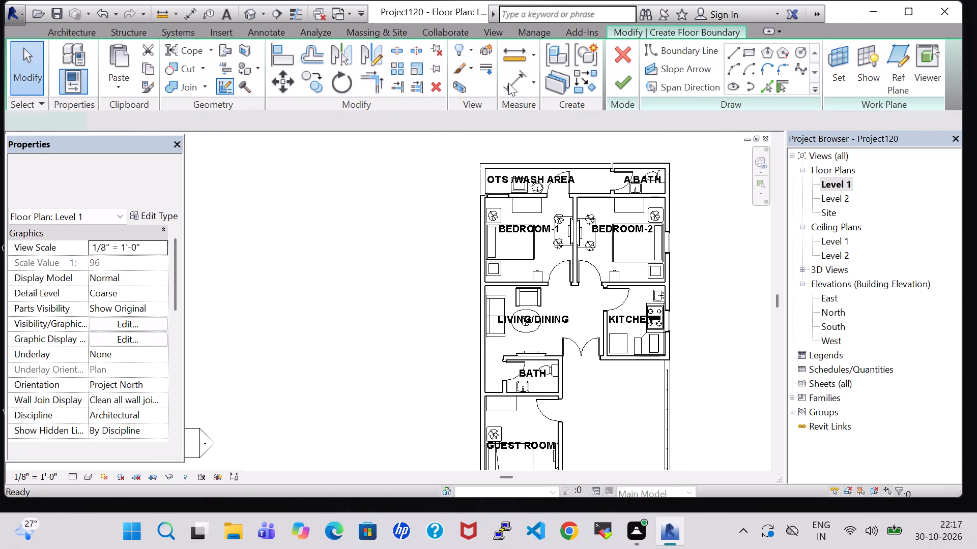
left_click(731, 53)
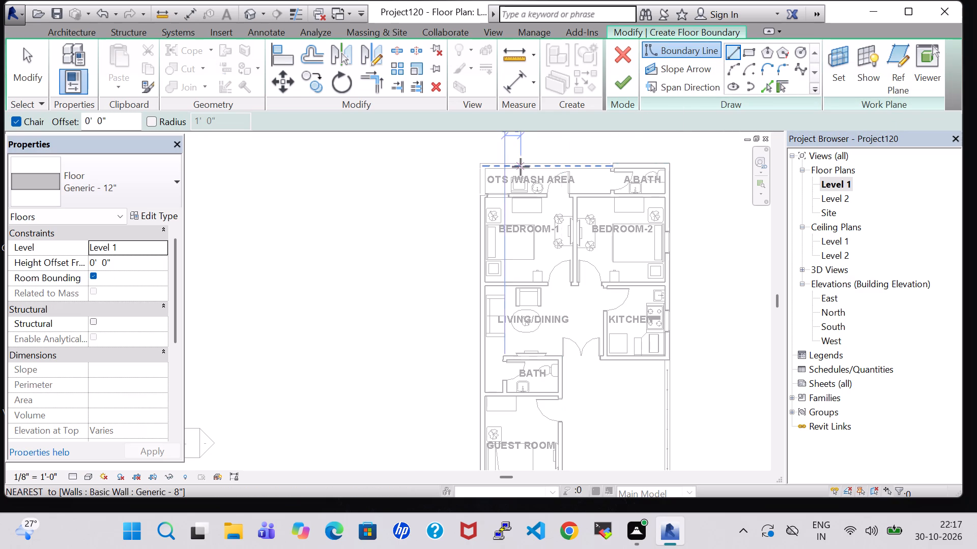
scroll(521, 167, "up", 7)
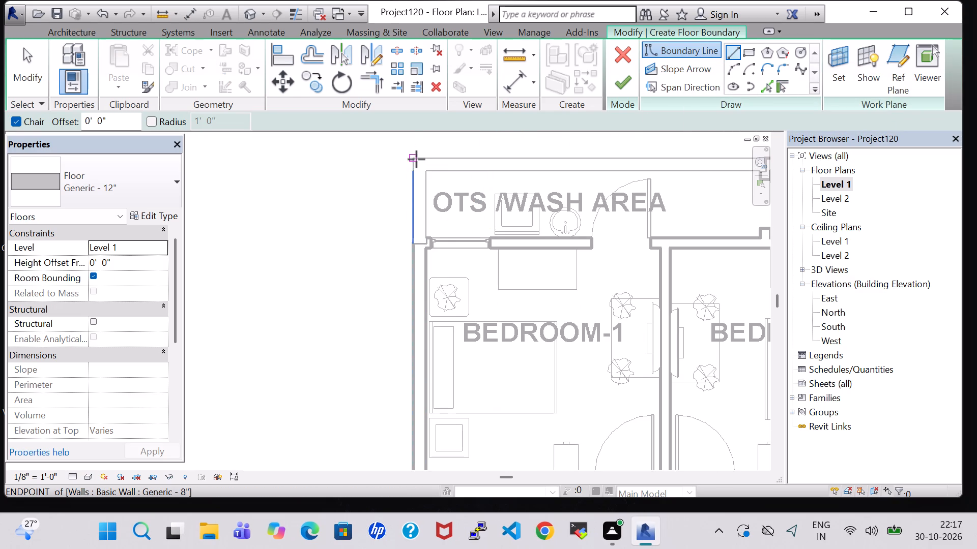
left_click(415, 159)
middle_click_drag(631, 156, 395, 162)
left_click(684, 165)
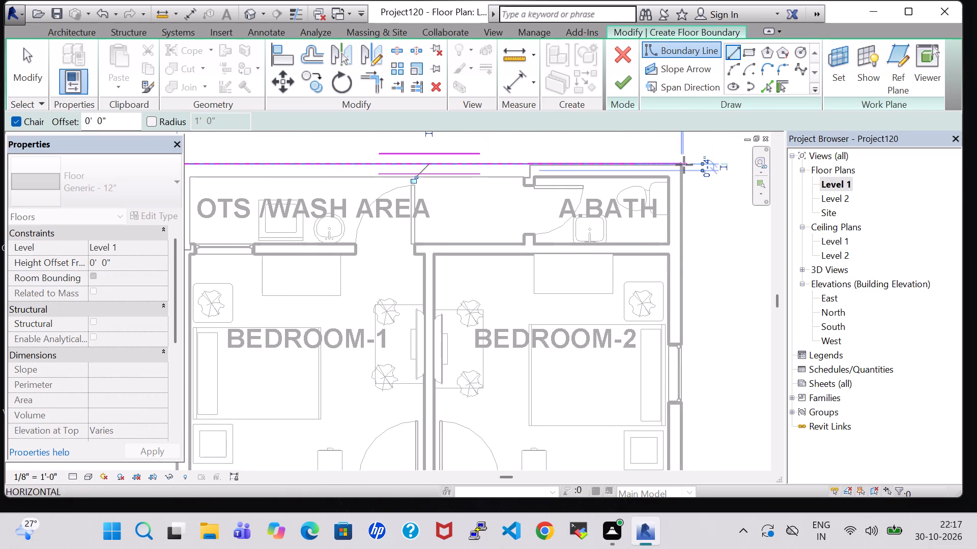
Continue the floor boundary along the outer side wall past BEDROOM-2 and KITCHEN, and across the double door to the BATH wall.
middle_click_drag(683, 413, 678, 173)
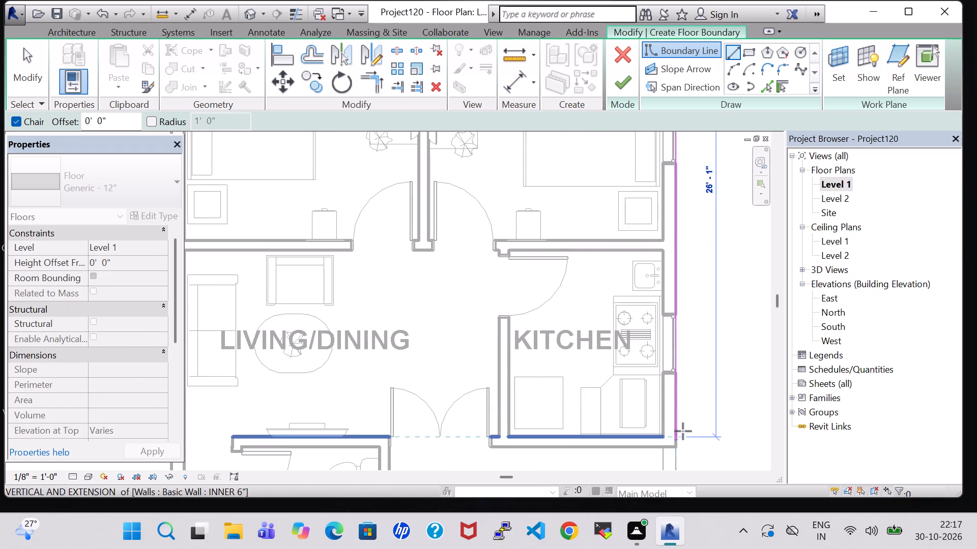
middle_click_drag(683, 431, 675, 135)
left_click(672, 149)
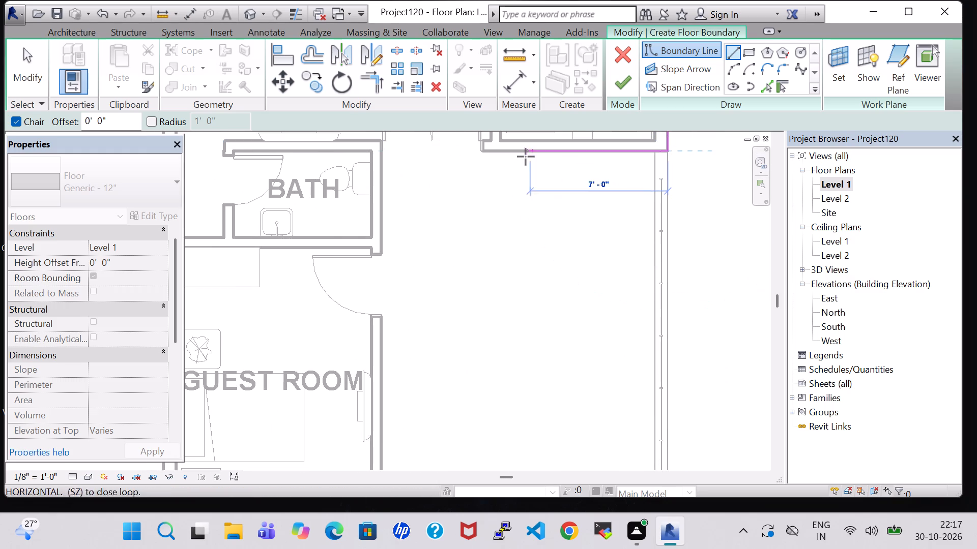
left_click(383, 151)
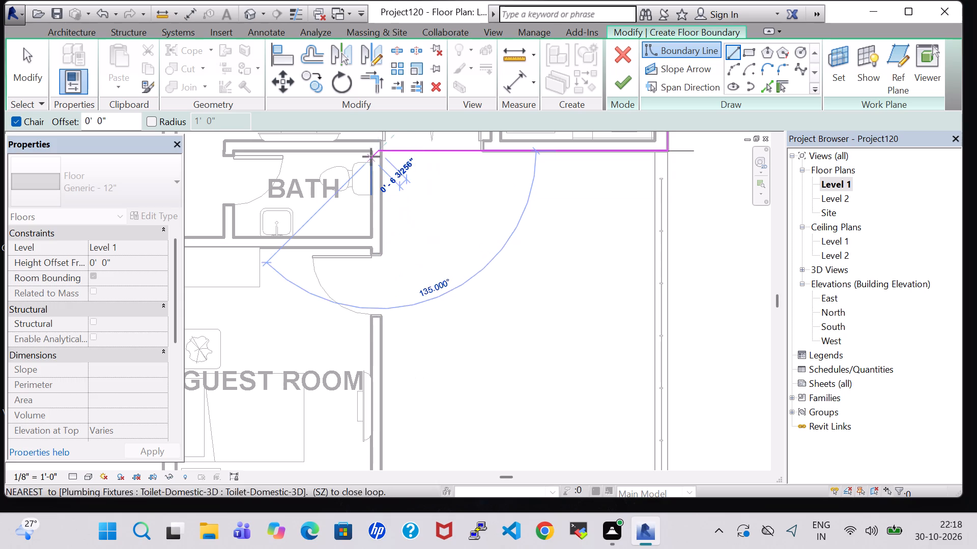
scroll(381, 152, "up", 7)
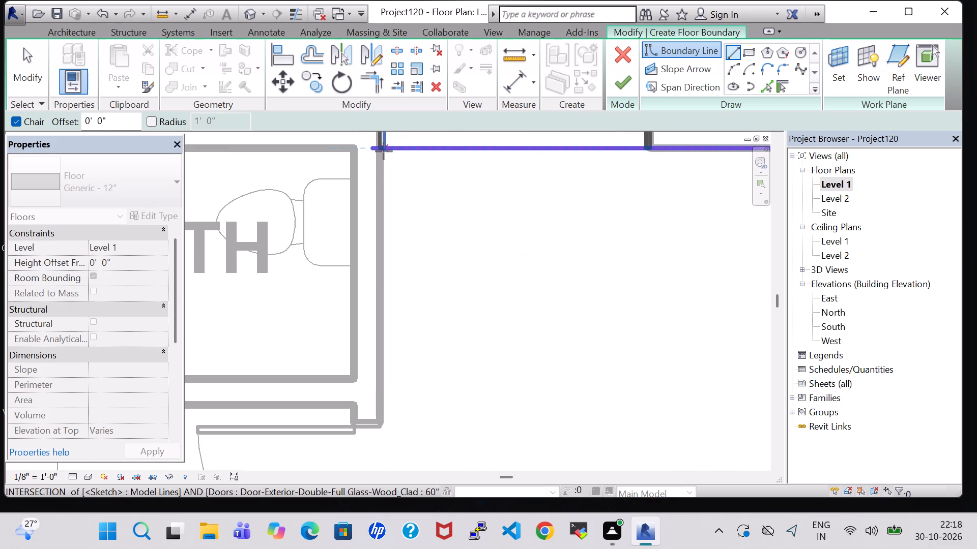
key("Escape")
key("Escape")
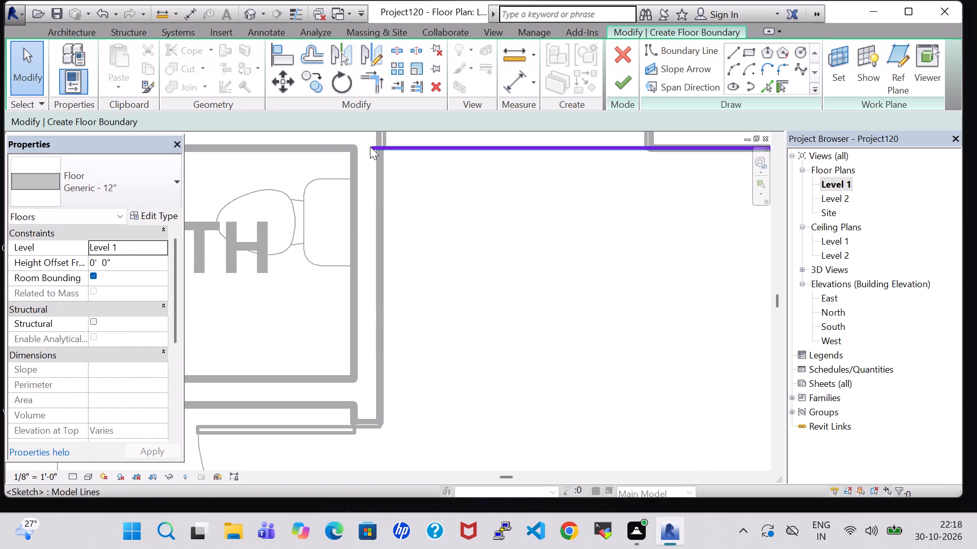
Shorten the boundary line across the double door to about 14' 6 1/2", ending at the BATH wall's outer face.
left_click(370, 146)
key("Right")
key("Right")
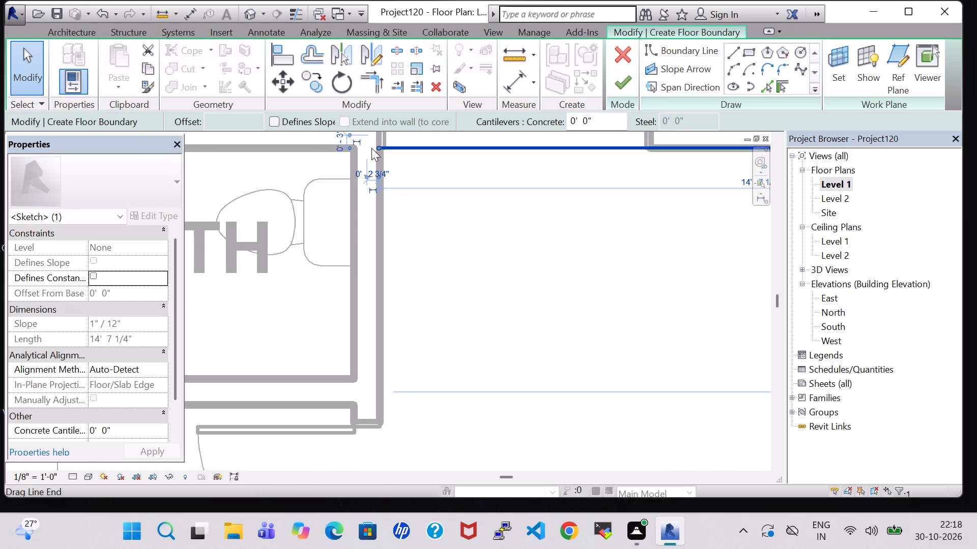
key("Right")
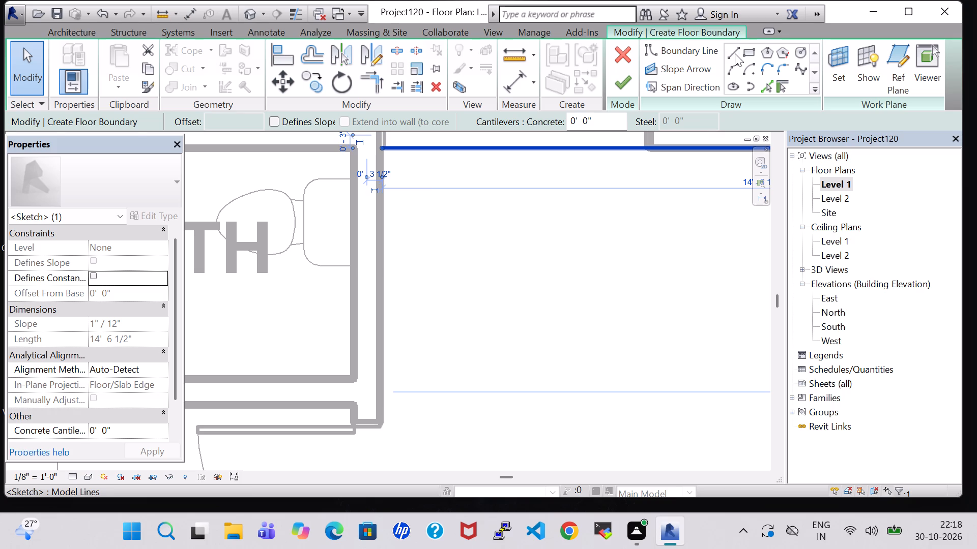
Draw the floor boundary along the outer face of the BATH and GUEST ROOM walls to the GUEST ROOM's front corner.
left_click(735, 53)
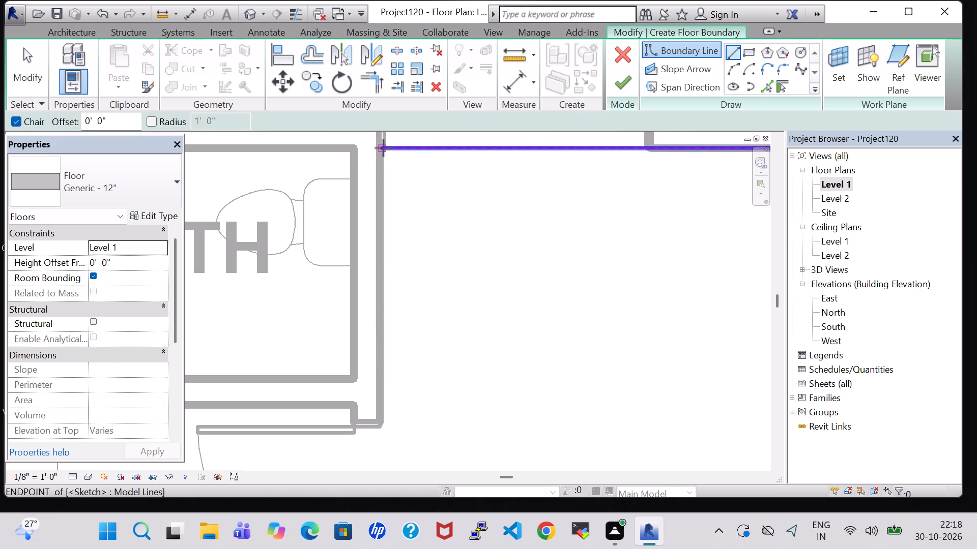
left_click(383, 148)
middle_click_drag(385, 425, 431, 150)
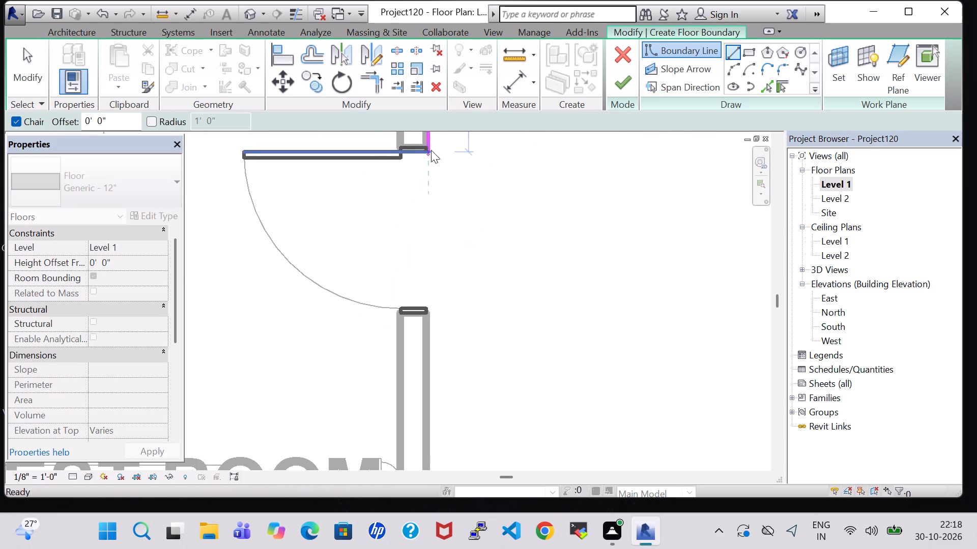
middle_click_drag(436, 414, 488, 126)
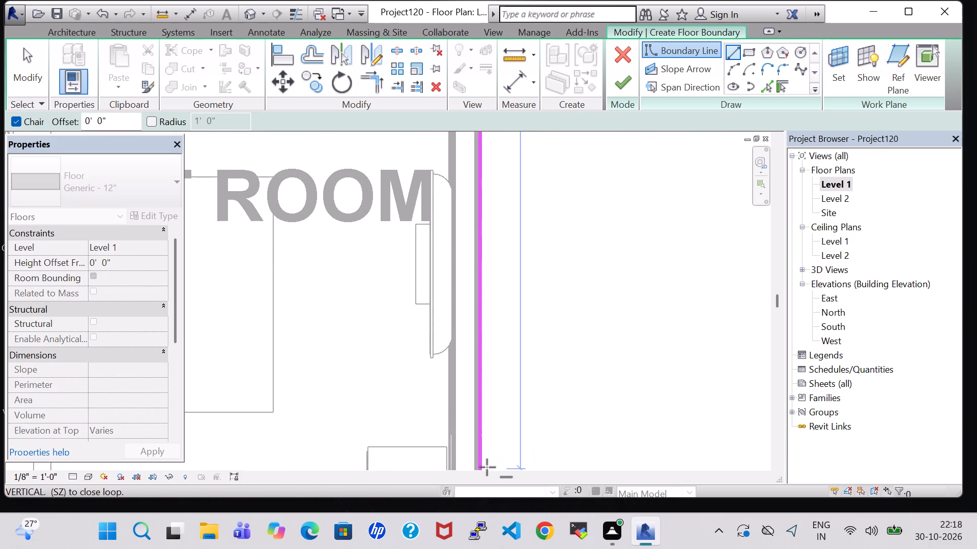
middle_click_drag(487, 467, 513, 177)
left_click(505, 297)
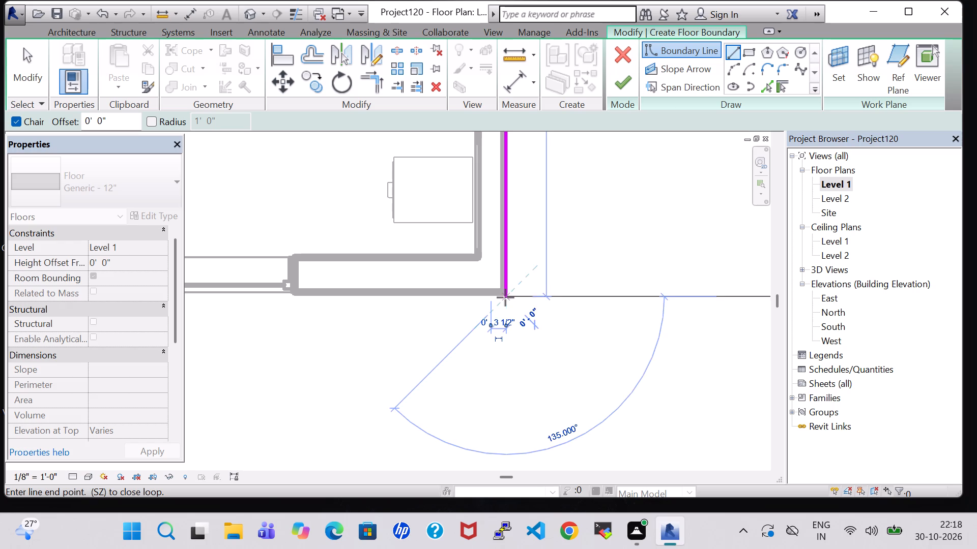
Draw the floor boundary along the outer face of the GUEST ROOM's front wall to its far corner.
middle_click_drag(310, 298, 749, 300)
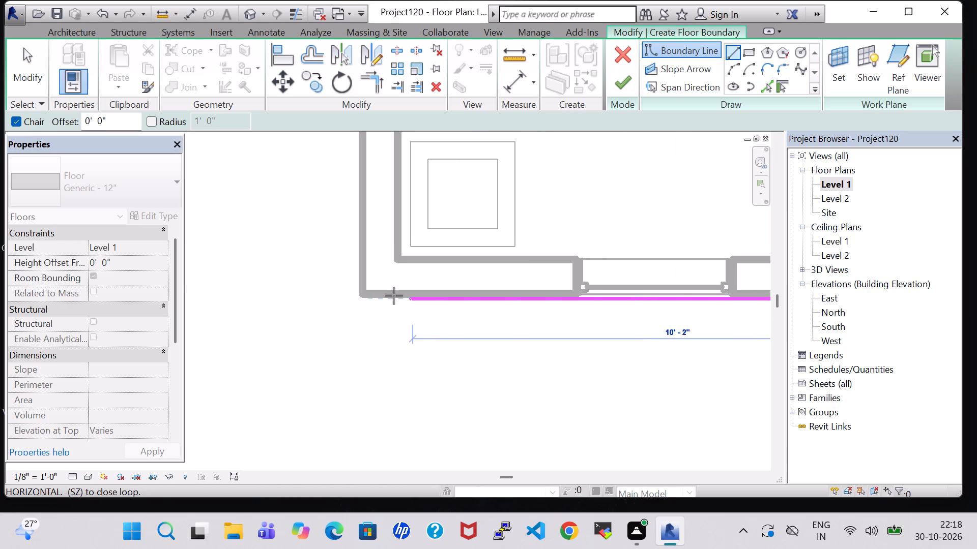
left_click(359, 292)
Close the floor boundary along the outer side wall past LIVING/DINING and BEDROOM-1 to the OTS/WASH AREA corner, and finish the floor.
middle_click_drag(363, 137, 391, 447)
middle_click_drag(394, 190, 405, 493)
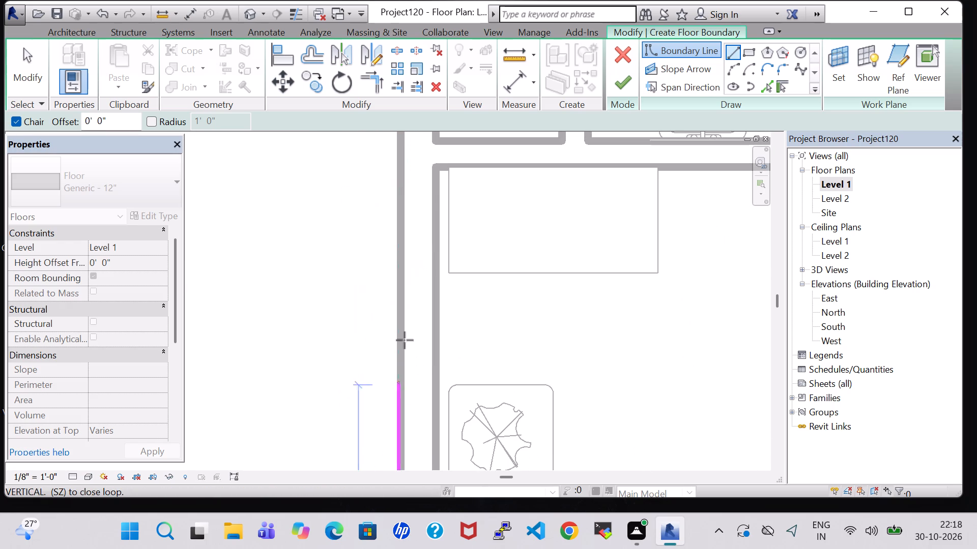
middle_click_drag(404, 202, 415, 470)
middle_click_drag(421, 187, 437, 412)
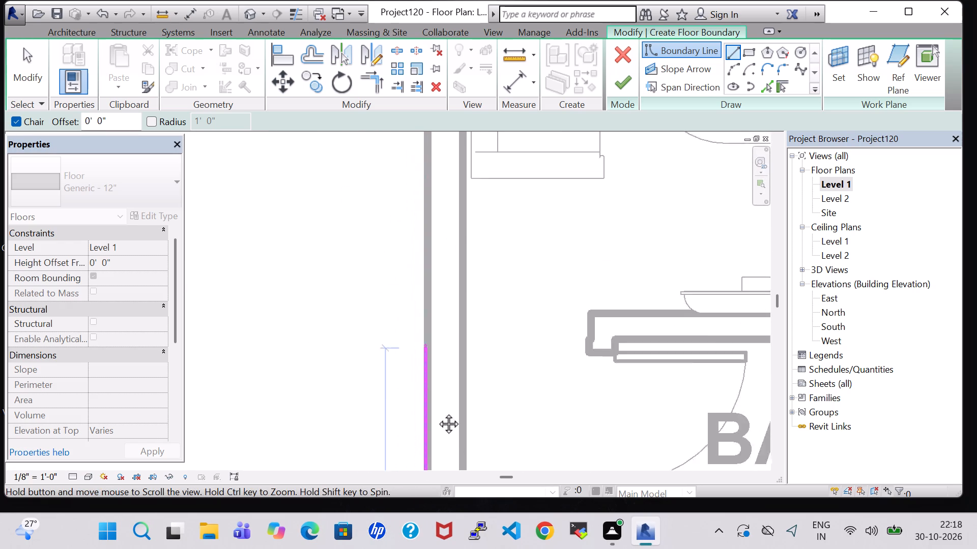
middle_click_drag(437, 412, 439, 469)
middle_click_drag(448, 200, 451, 489)
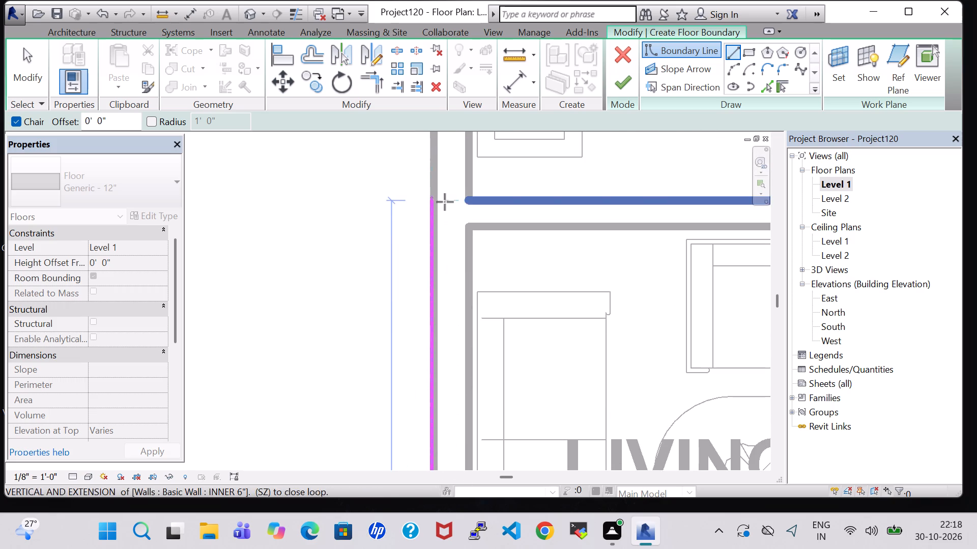
middle_click_drag(445, 202, 459, 469)
middle_click_drag(461, 169, 473, 424)
scroll(473, 424, "up", 1)
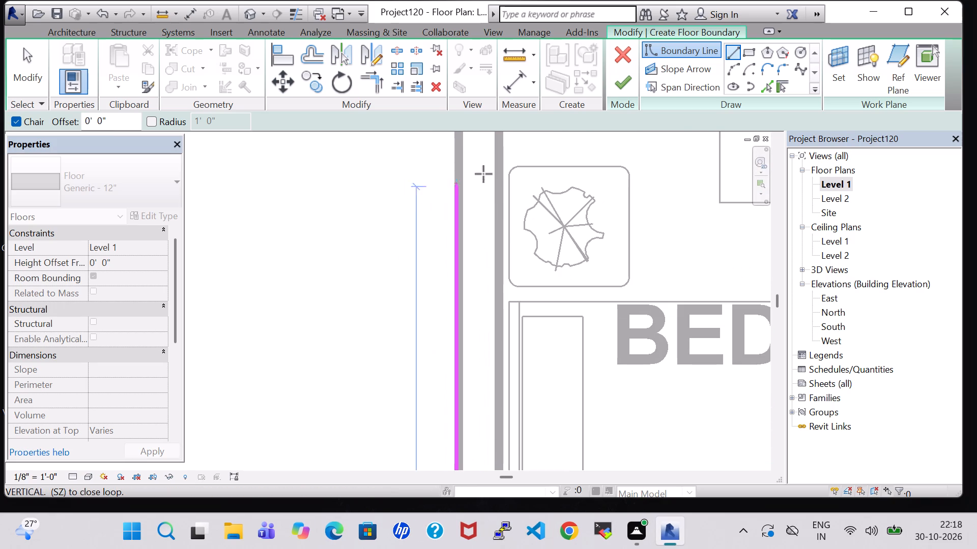
middle_click_drag(480, 156, 469, 455)
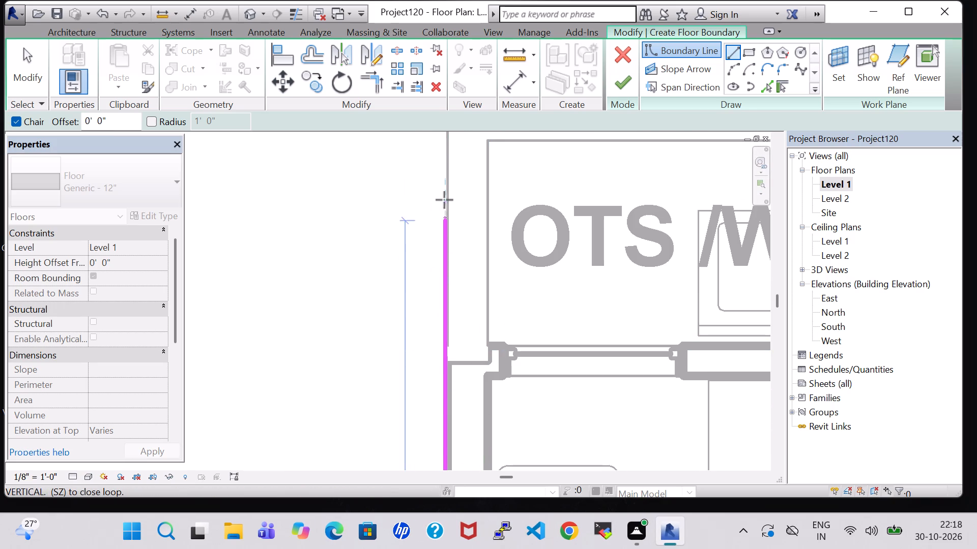
middle_click_drag(444, 195, 463, 370)
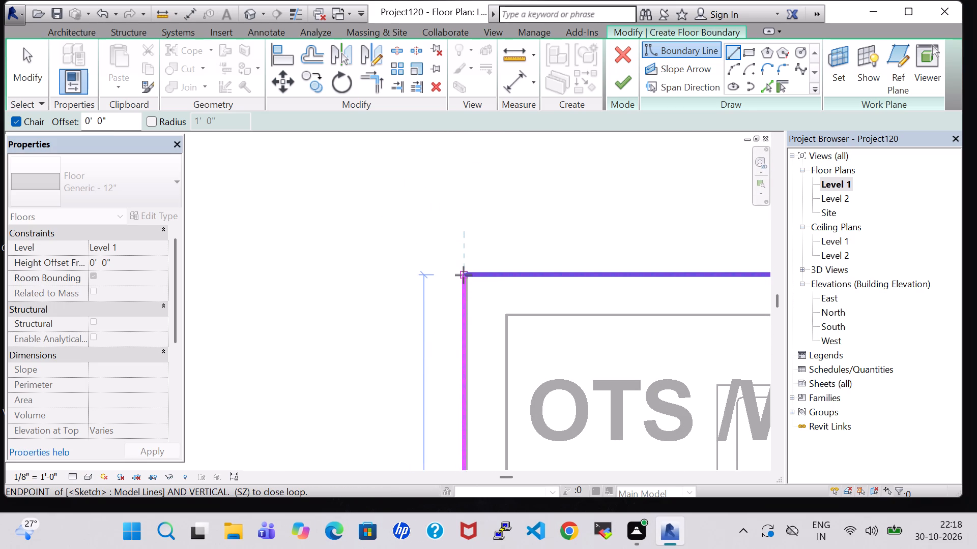
left_click(464, 275)
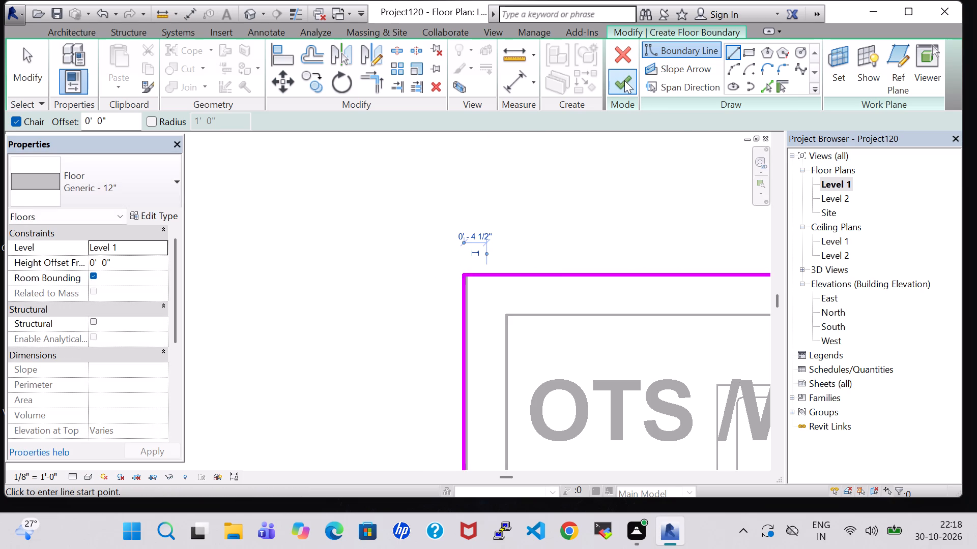
left_click(624, 80)
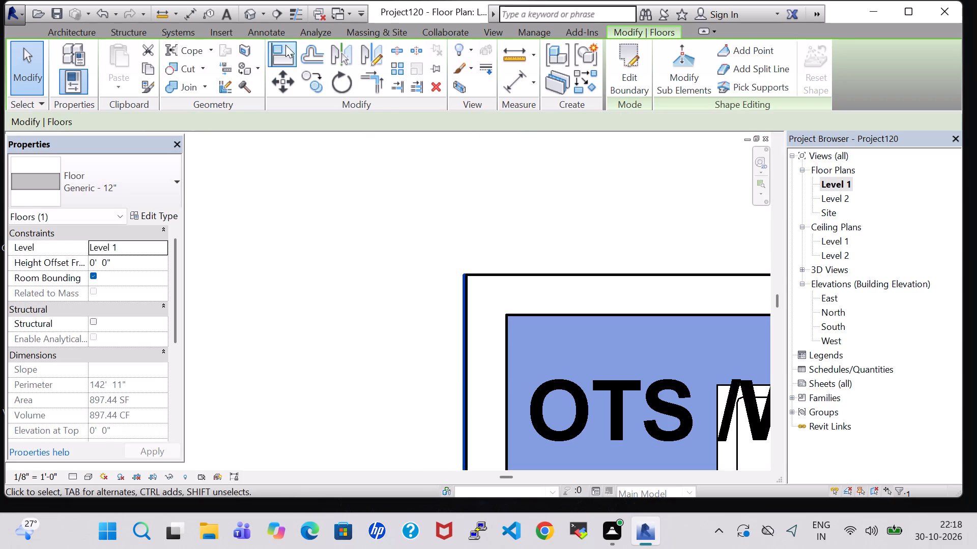
Examine the new floor slab under the house in the 3D view, from the front and from above.
left_click(248, 12)
scroll(514, 430, "down", 9)
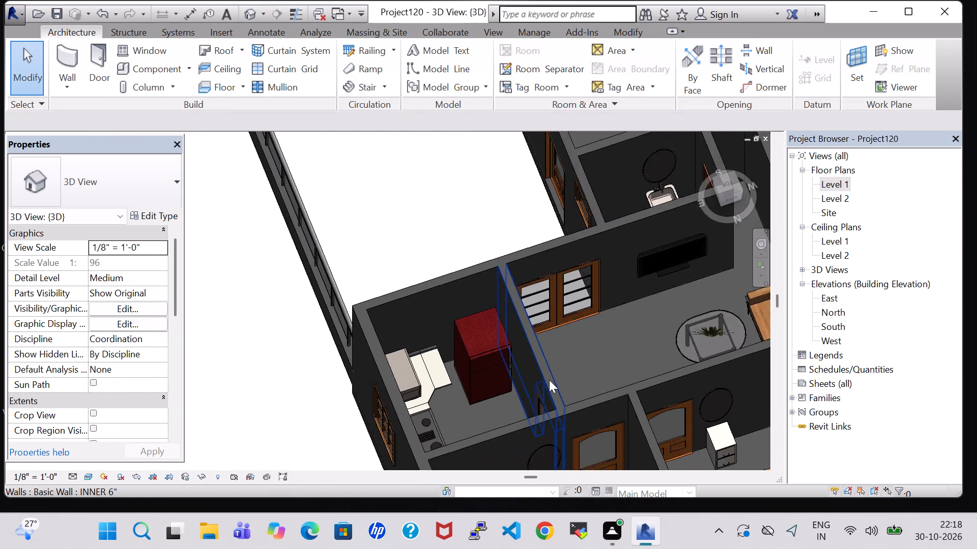
scroll(549, 380, "down", 3)
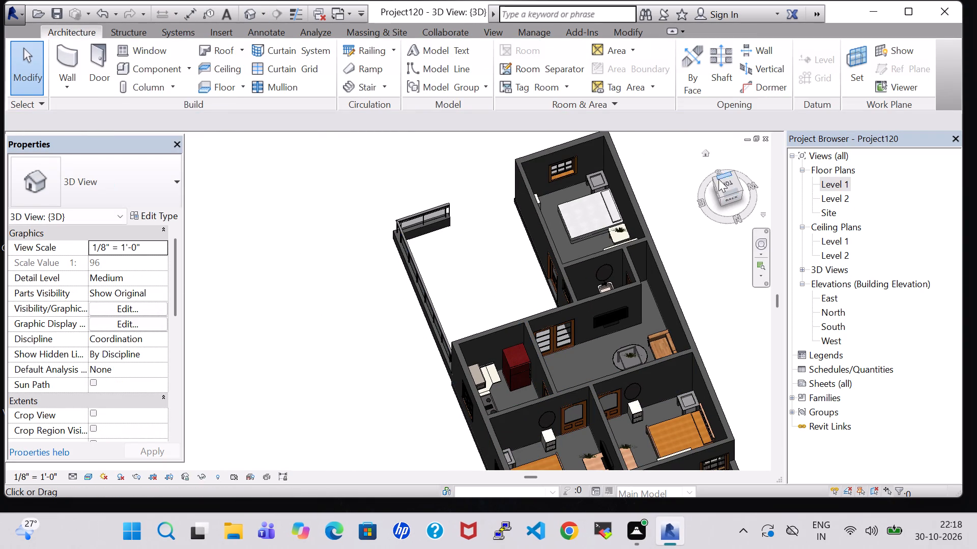
left_click(716, 170)
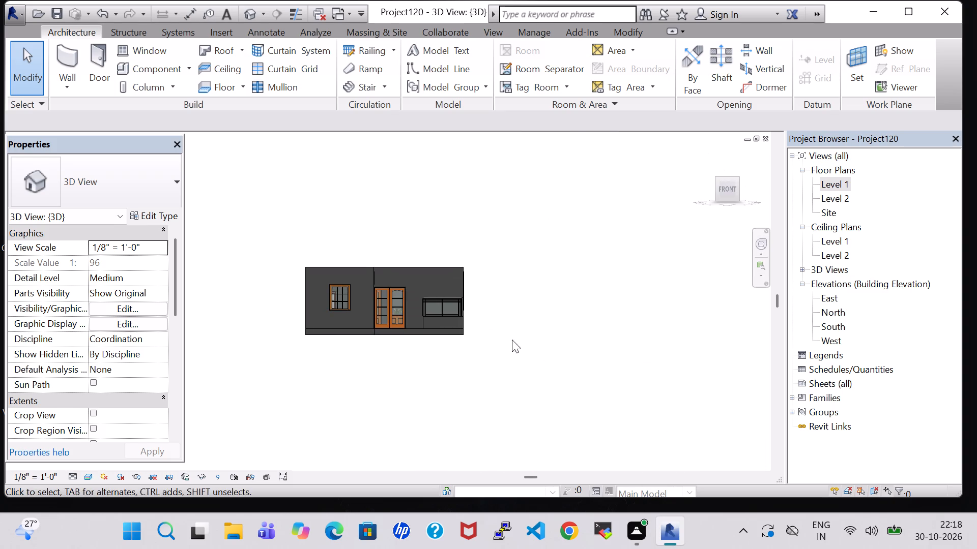
scroll(410, 325, "up", 9)
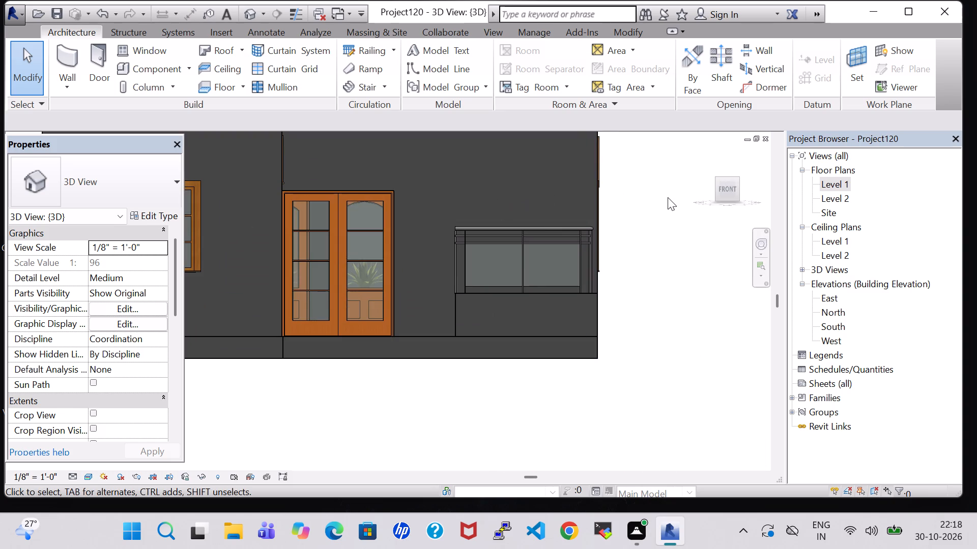
middle_click(655, 200, "shift")
middle_click_drag(655, 200, 655, 290, "shift")
middle_click_drag(583, 162, 584, 166, "shift")
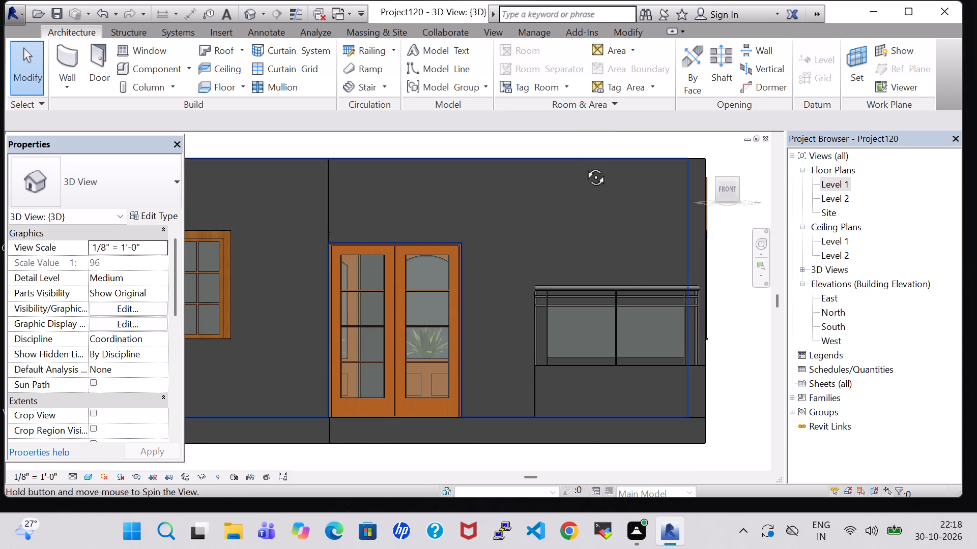
middle_click_drag(584, 166, 594, 310, "shift")
scroll(594, 313, "down", 5)
middle_click_drag(571, 318, 556, 318)
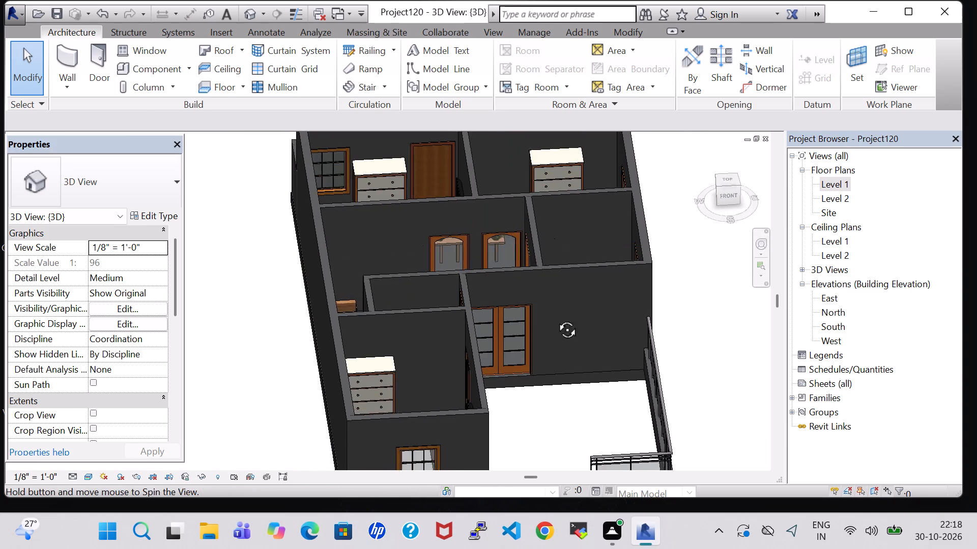
middle_click_drag(556, 318, 545, 319)
Start a toposurface on Level 1 and place points at elevation 0' 0" on the BATH wall corner and the KITCHEN's outer front corner.
double_click(834, 188)
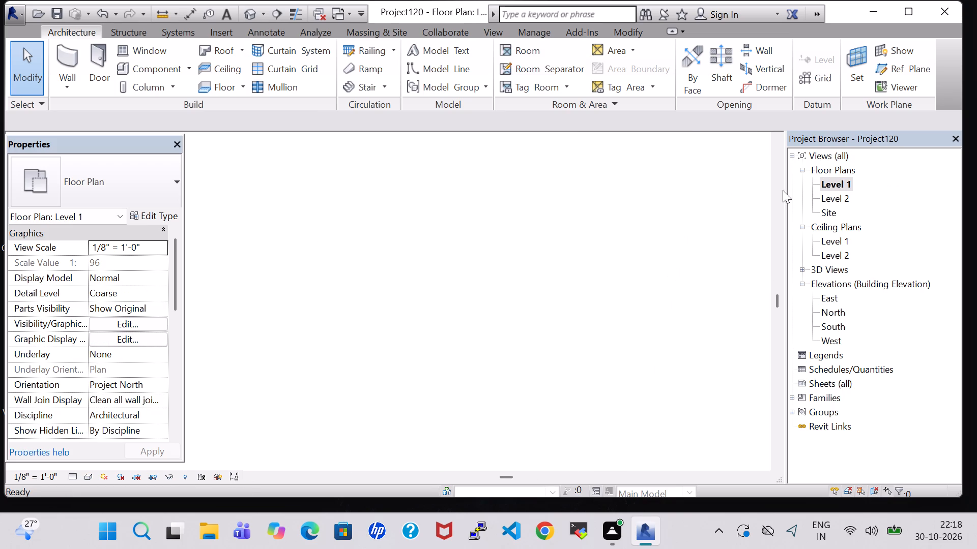
scroll(549, 250, "down", 7)
middle_click_drag(547, 250, 419, 172)
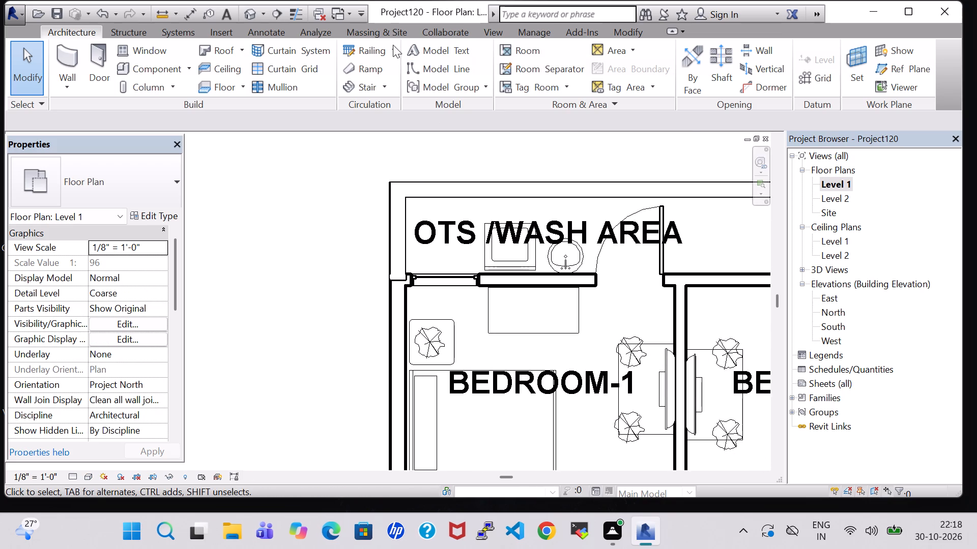
left_click(384, 33)
left_click(368, 73)
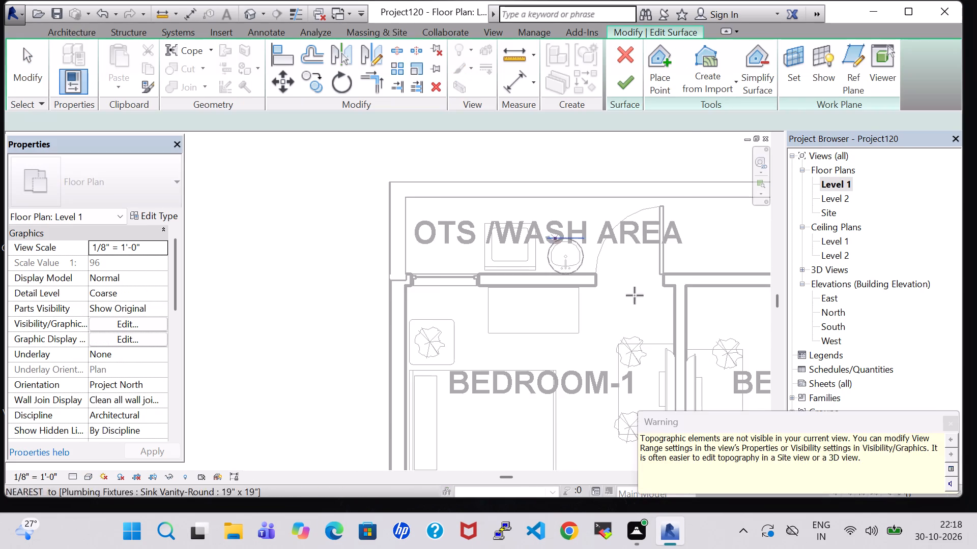
scroll(658, 343, "down", 5)
middle_click_drag(659, 345, 515, 279)
middle_click_drag(657, 391, 643, 342)
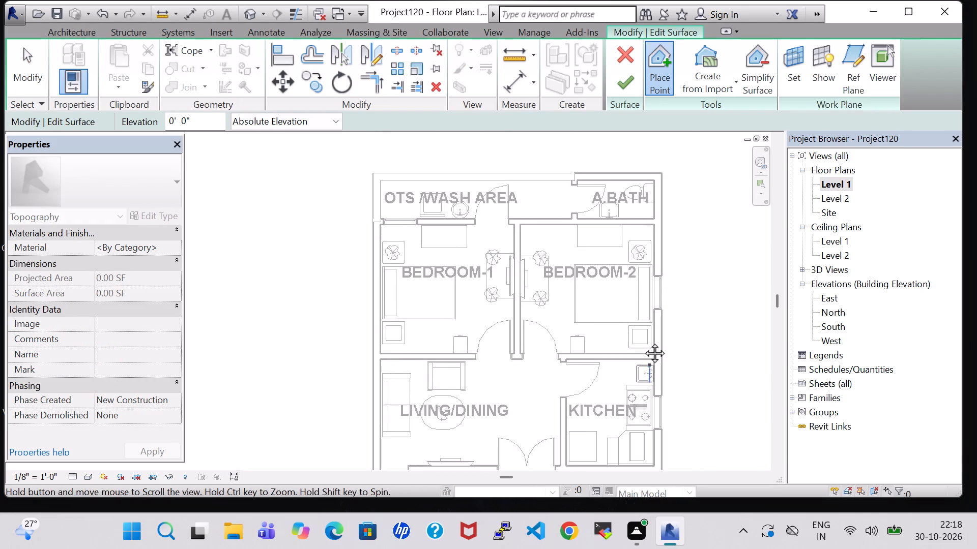
middle_click_drag(643, 342, 636, 213)
scroll(555, 364, "up", 5)
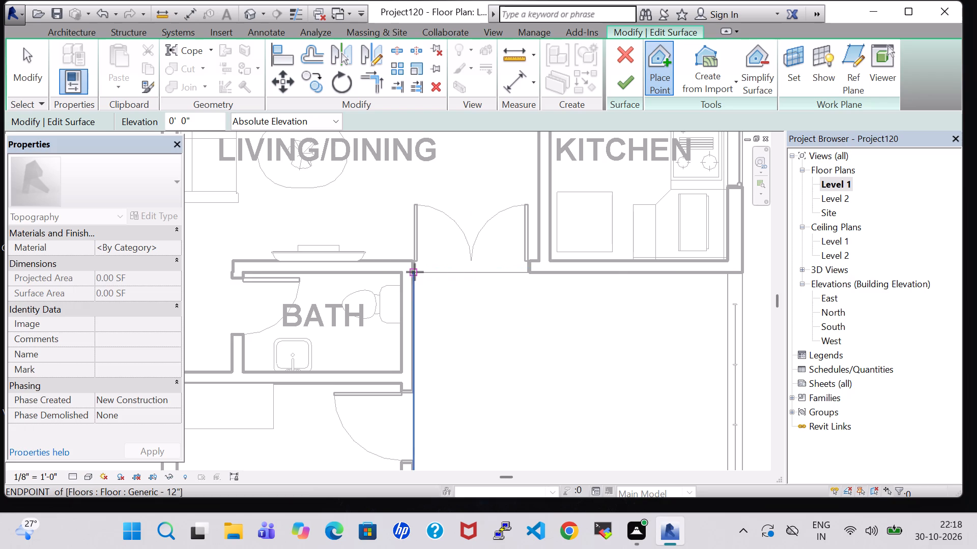
left_click(415, 272)
left_click(744, 273)
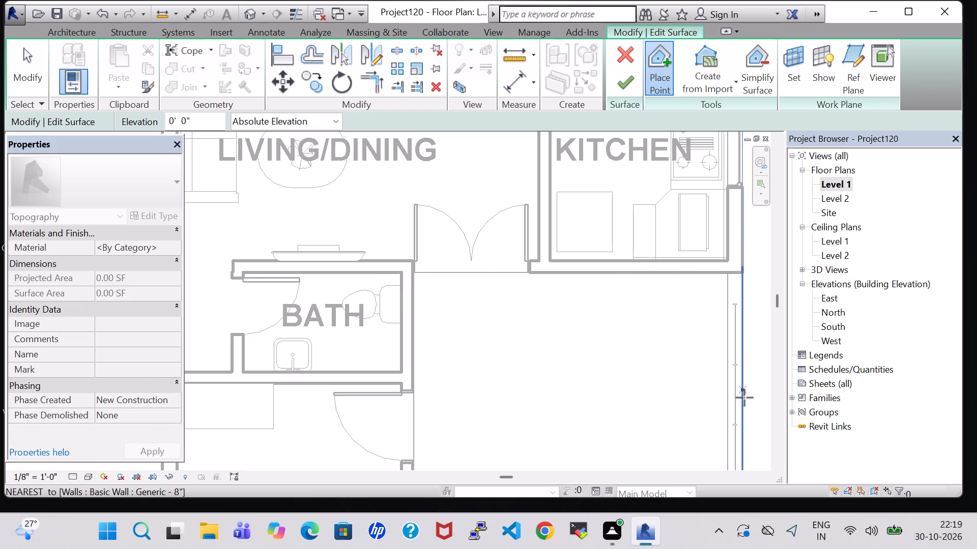
Place surface points at the low wall's outer front corner and the GUEST ROOM's front corner, and finish the toposurface.
middle_click_drag(744, 407, 752, 197)
middle_click_drag(736, 390, 748, 253)
middle_click_drag(748, 225, 748, 221)
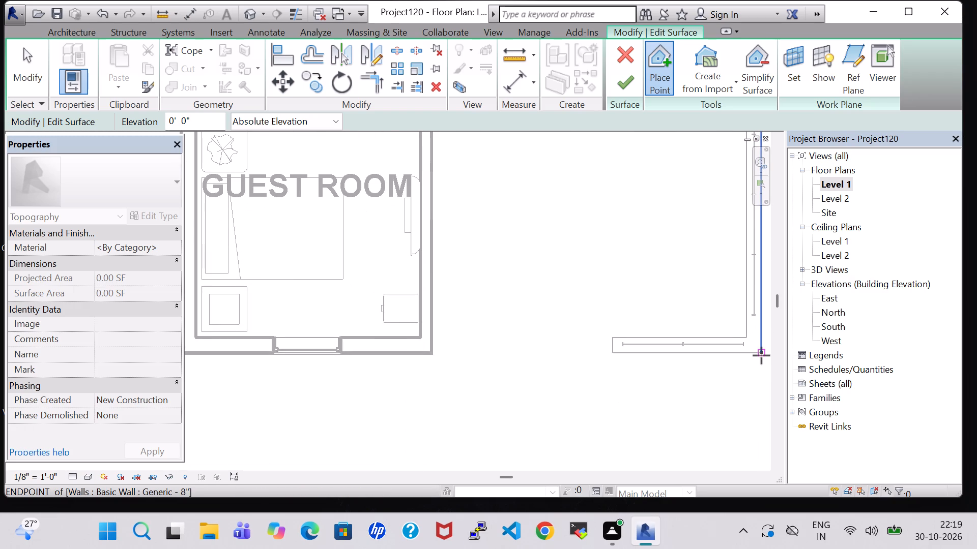
left_click(762, 353)
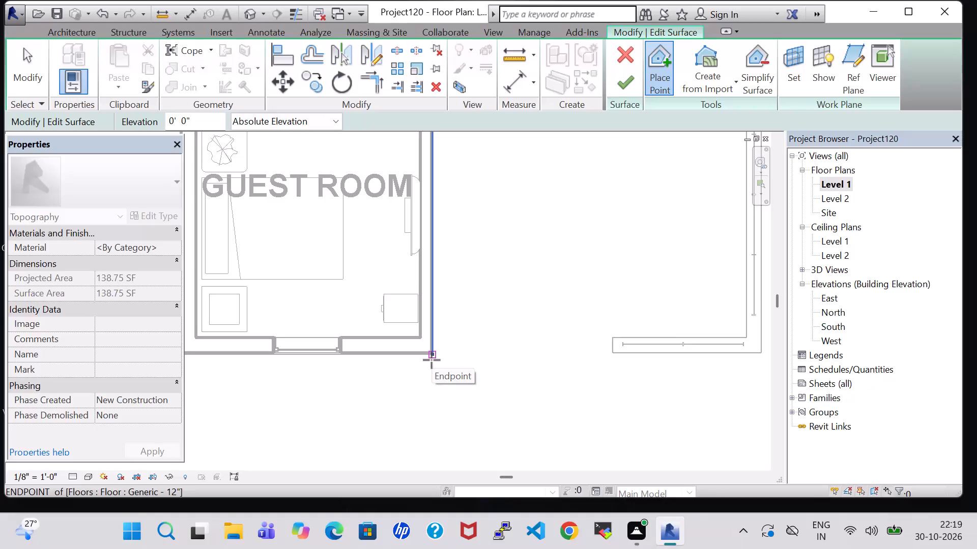
left_click(433, 358)
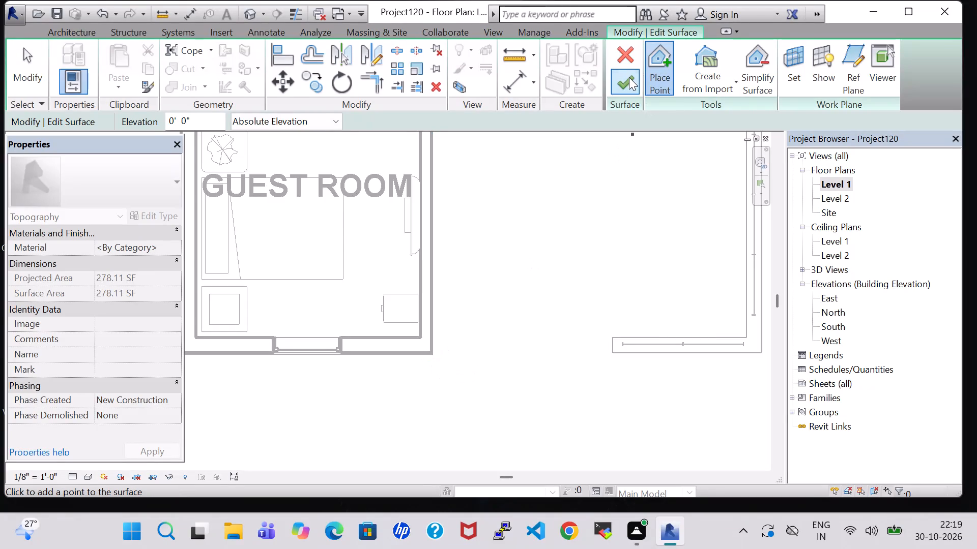
left_click(629, 77)
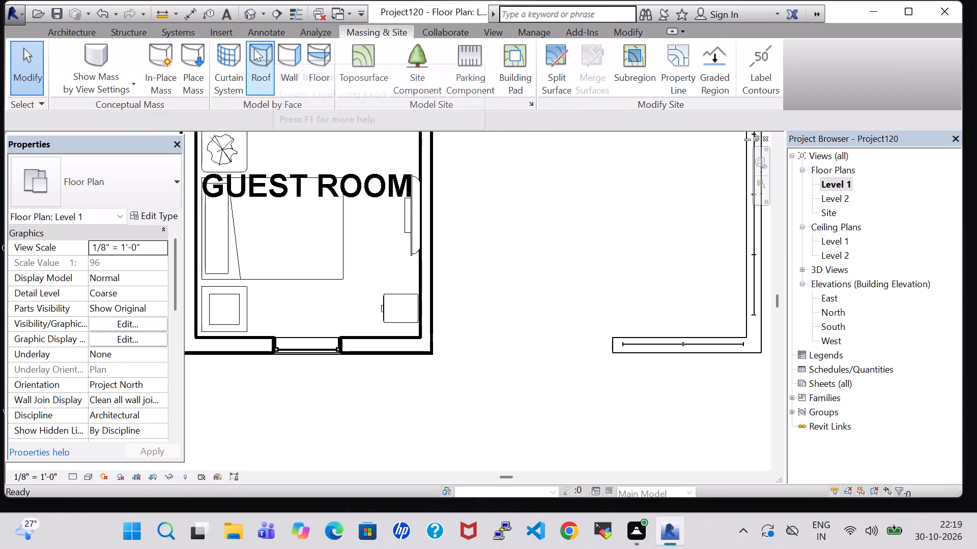
In the 3D view, assign the Plant material to the toposurface in the front yard.
left_click(251, 14)
middle_click_drag(555, 400, 584, 269)
middle_click_drag(590, 231, 593, 186)
left_click(520, 345)
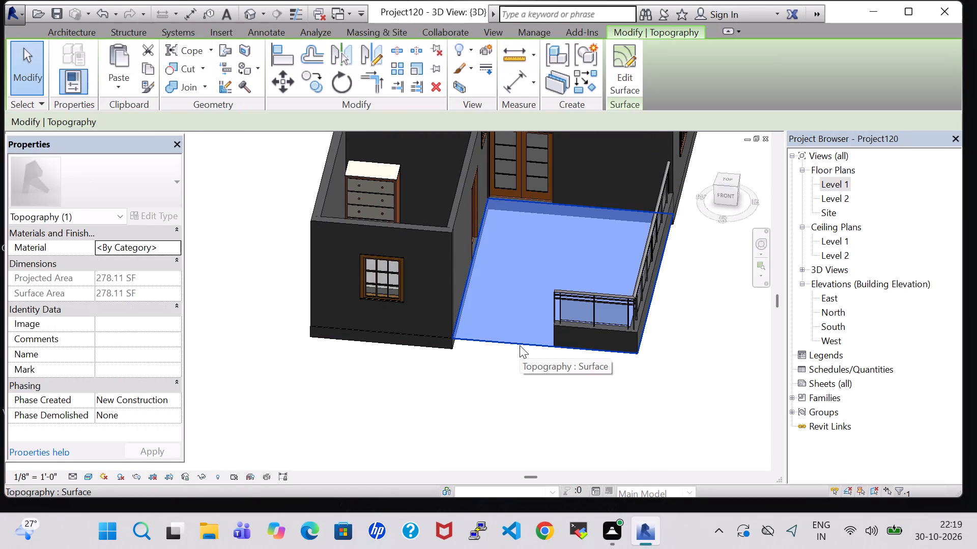
middle_click(521, 313)
middle_click(521, 313)
middle_click_drag(522, 318, 525, 334, "shift")
middle_click_drag(532, 383, 532, 394, "shift")
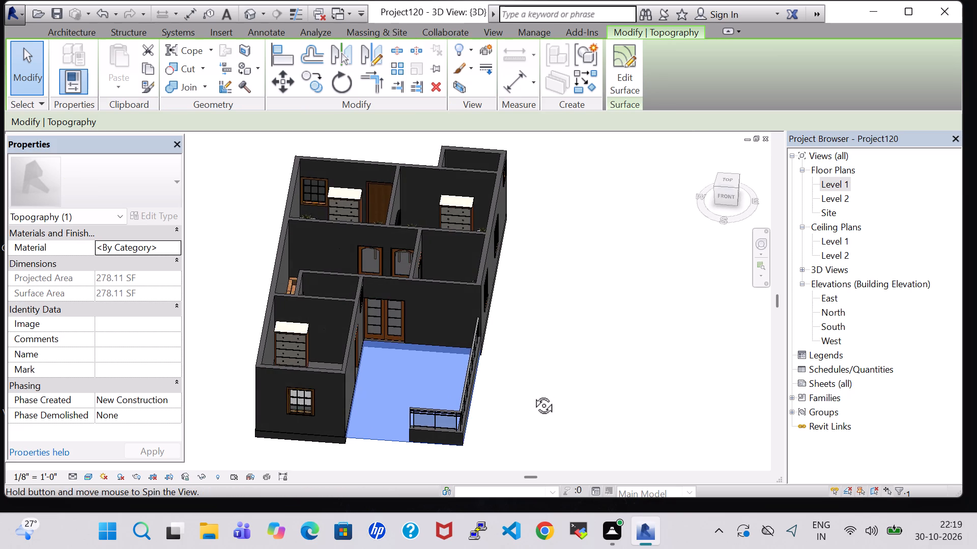
middle_click_drag(532, 394, 530, 446, "shift")
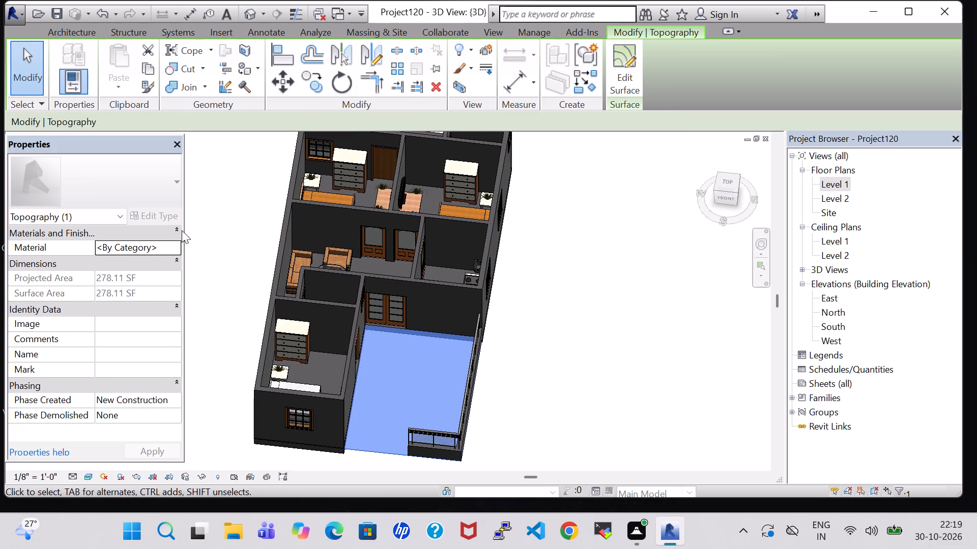
left_click(178, 244)
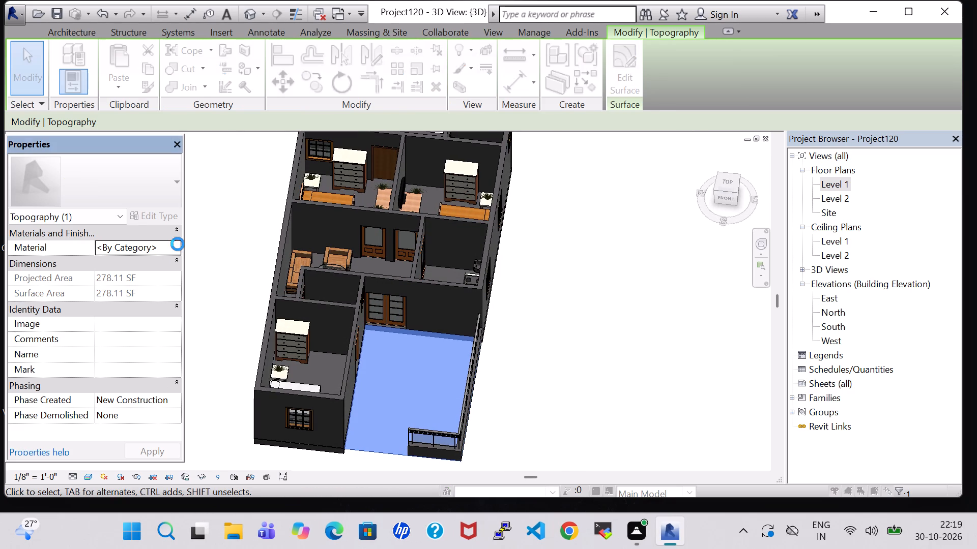
scroll(336, 341, "up", 3)
scroll(336, 341, "down", 3)
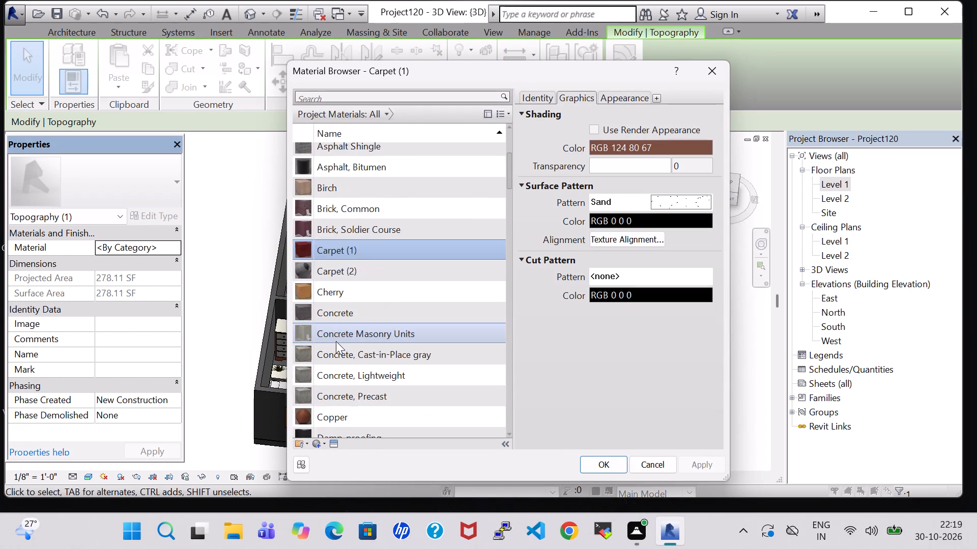
scroll(336, 341, "down", 14)
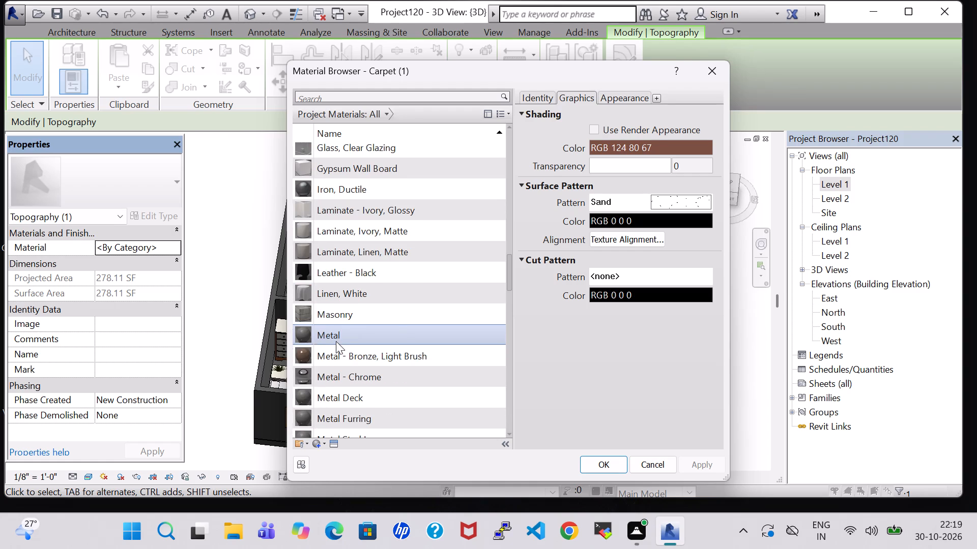
scroll(336, 341, "down", 5)
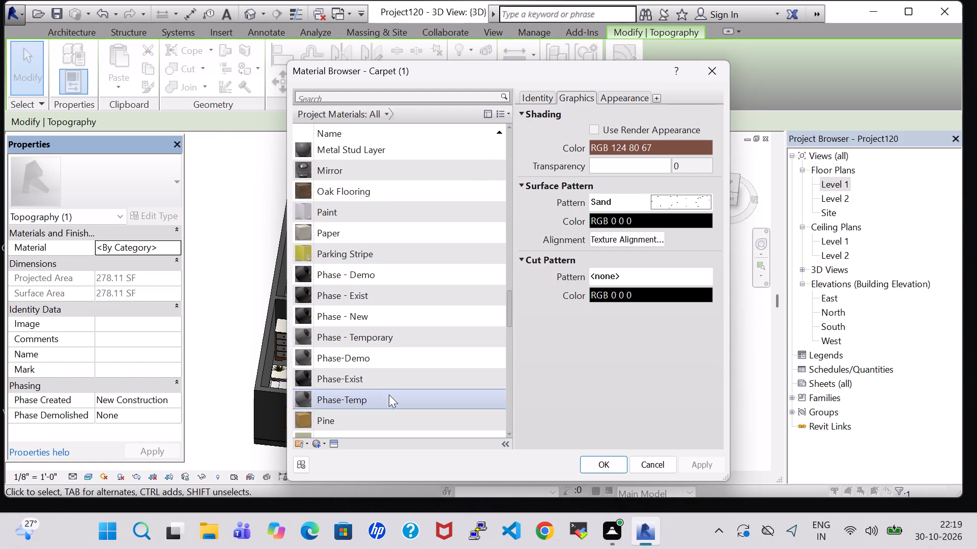
scroll(362, 289, "down", 1)
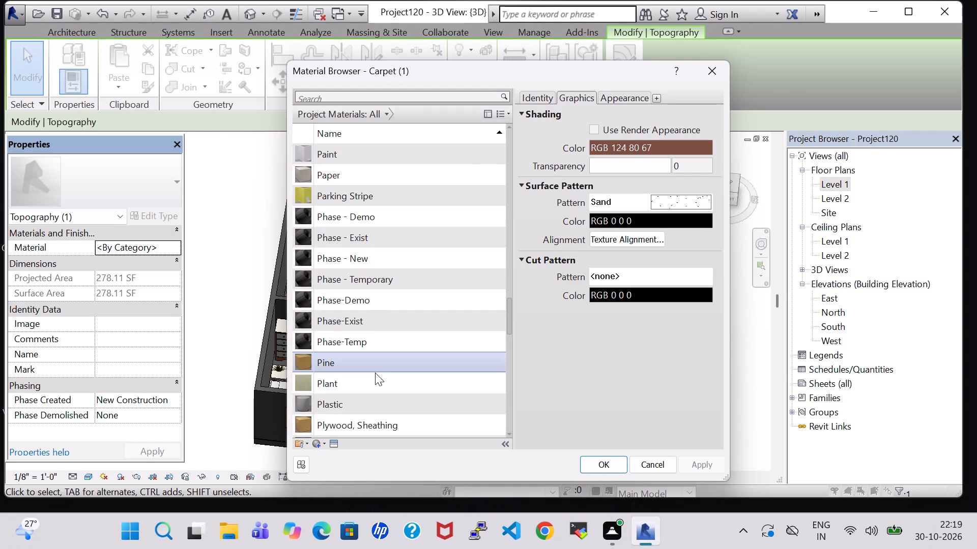
left_click(377, 383)
left_click(614, 456)
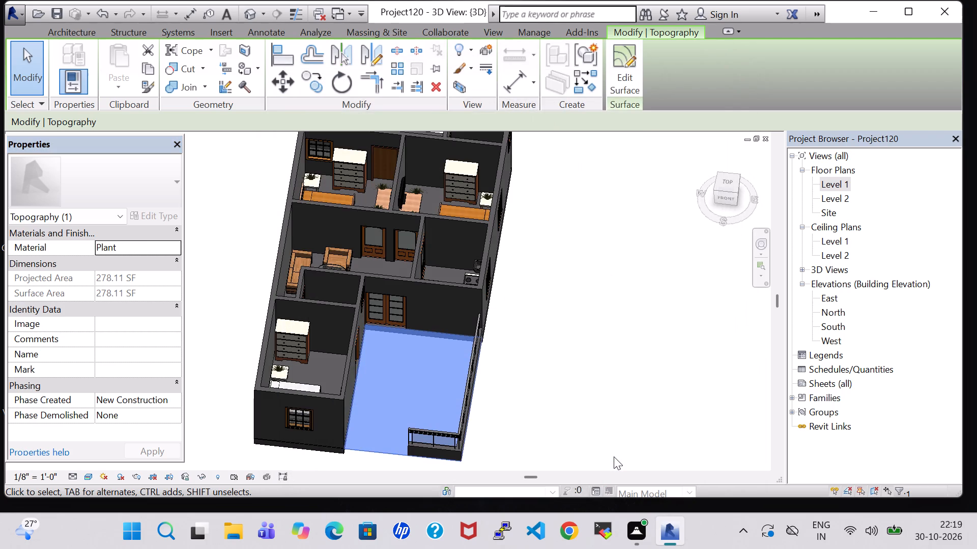
left_click(568, 431)
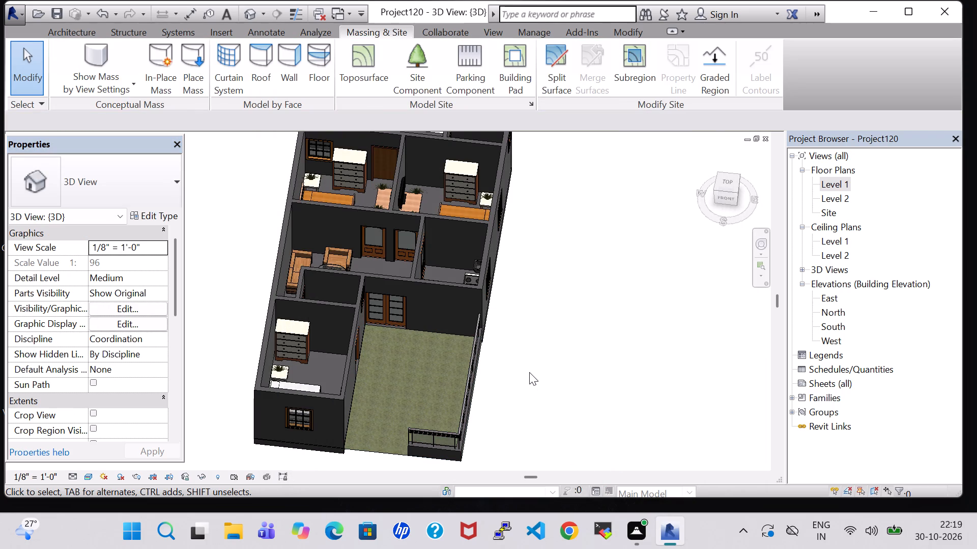
Examine the planted front yard and its low walls in the 3D view, up close and from above.
scroll(530, 362, "up", 4)
middle_click_drag(527, 355, 582, 311, "shift")
scroll(527, 355, "up", 1, "shift")
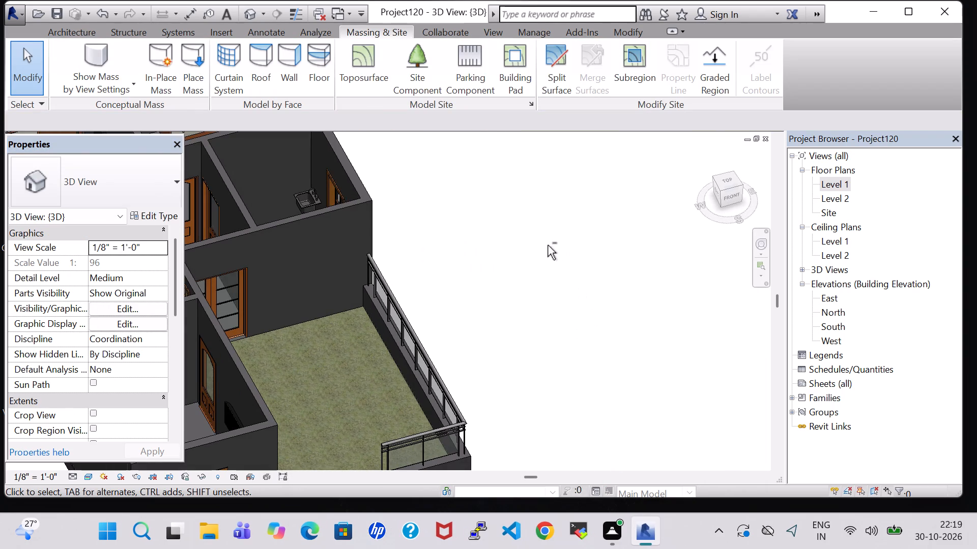
scroll(547, 296, "down", 5)
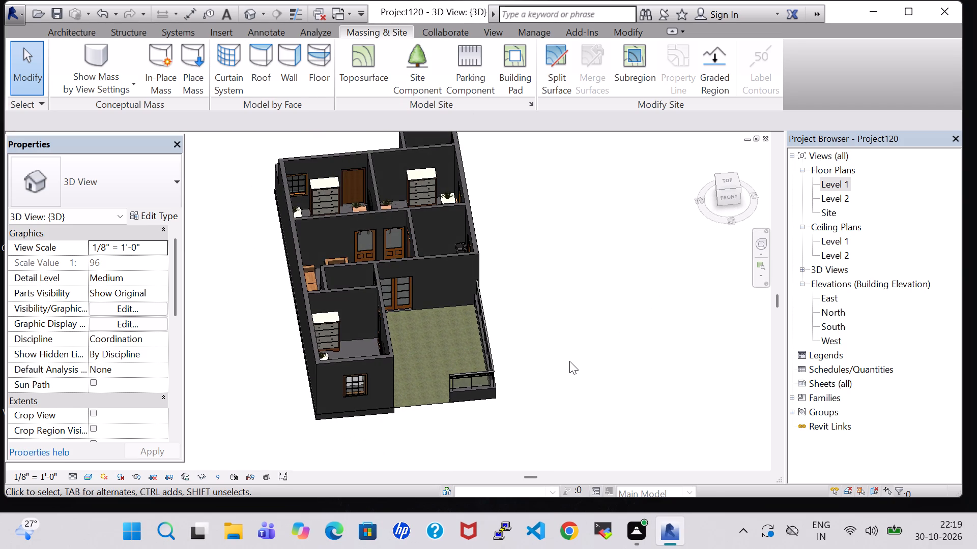
middle_click_drag(569, 361, 561, 345)
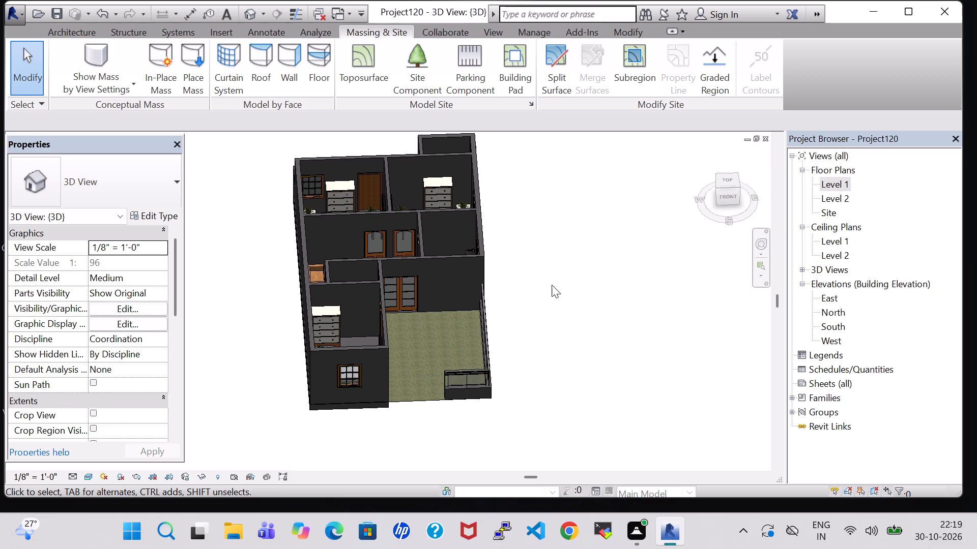
middle_click_drag(546, 280, 550, 434, "shift")
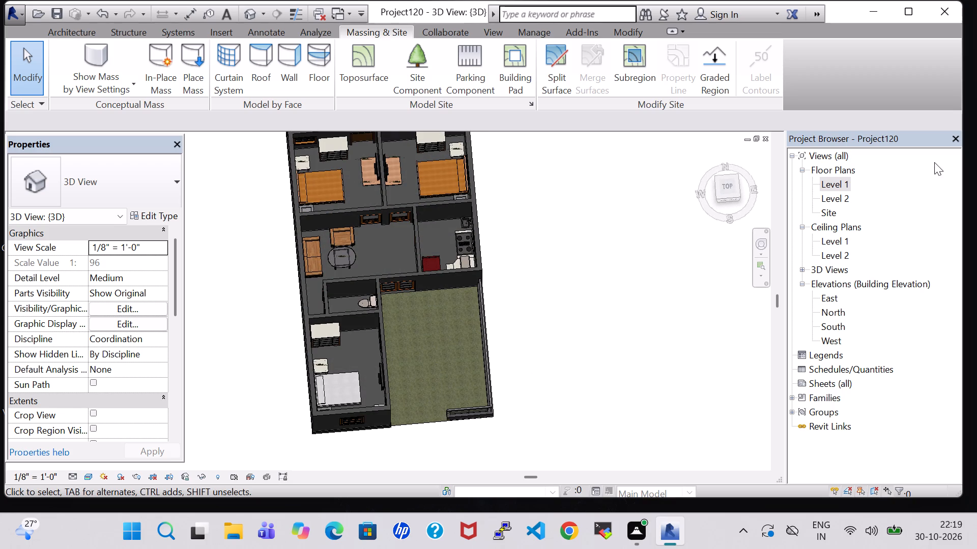
On Level 1, start a stair and draw a 3' 0" wide, 5' 6" long first run along the KITCHEN's outer front wall.
double_click(841, 187)
scroll(688, 224, "down", 5)
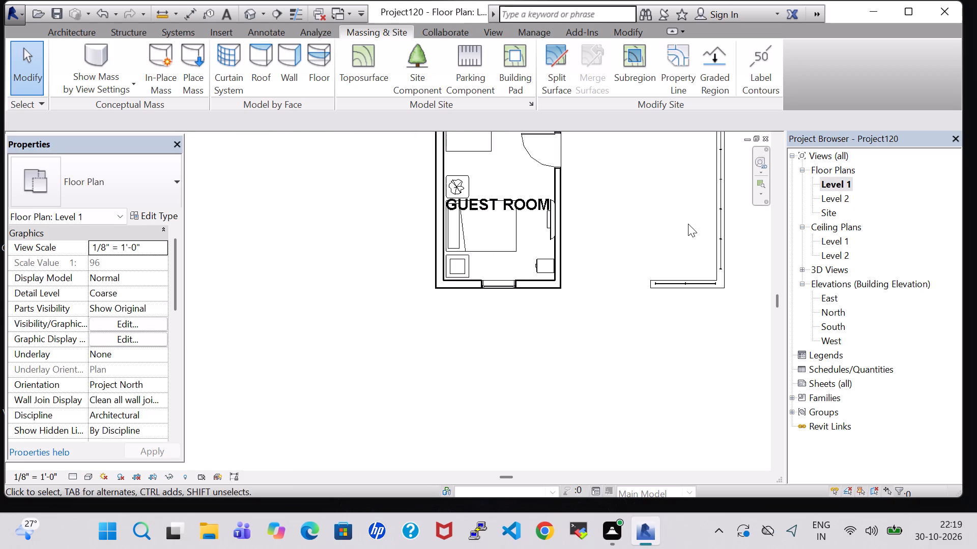
middle_click(687, 220)
middle_click_drag(687, 220, 655, 300)
middle_click(629, 352)
scroll(401, 219, "up", 7)
middle_click(401, 217)
middle_click_drag(414, 217, 421, 217)
middle_click_drag(446, 218, 614, 222)
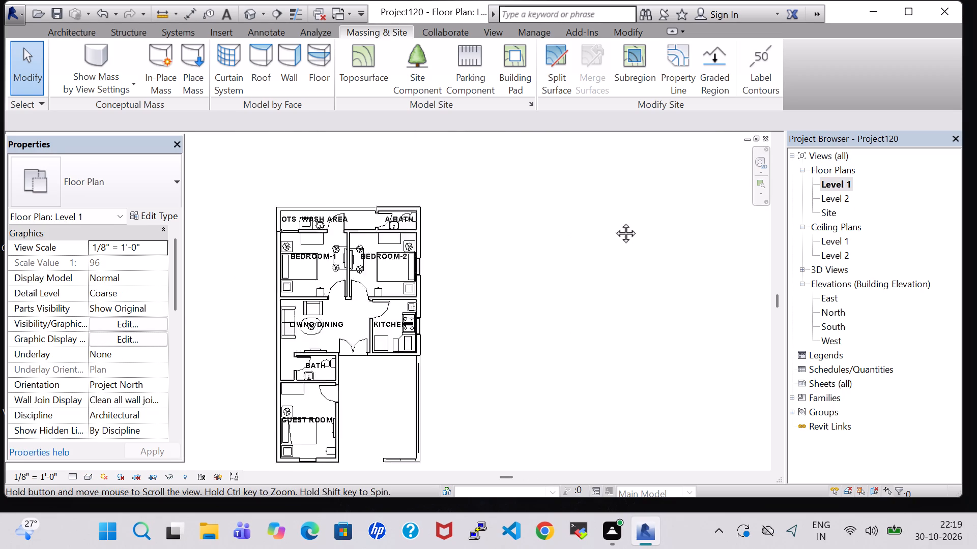
middle_click_drag(614, 222, 716, 226)
left_click(84, 34)
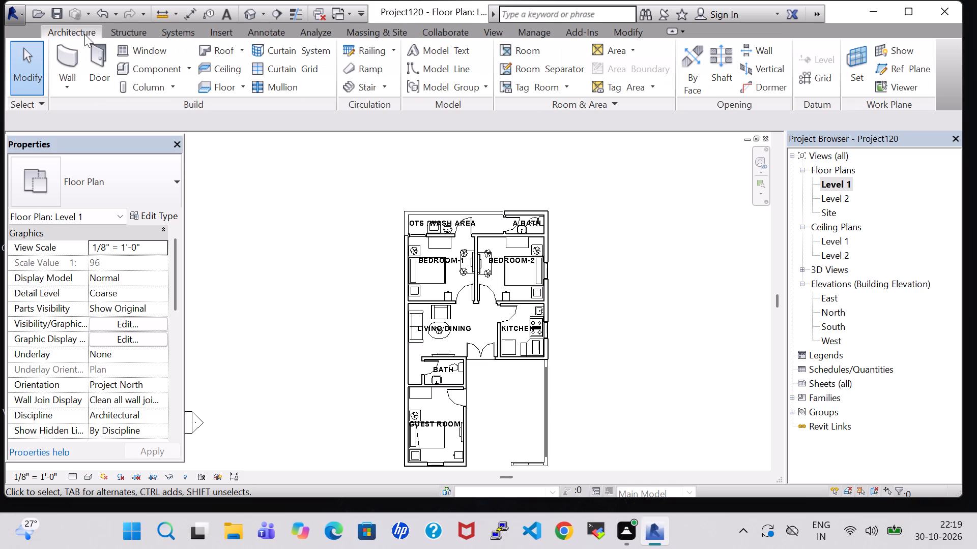
left_click(358, 82)
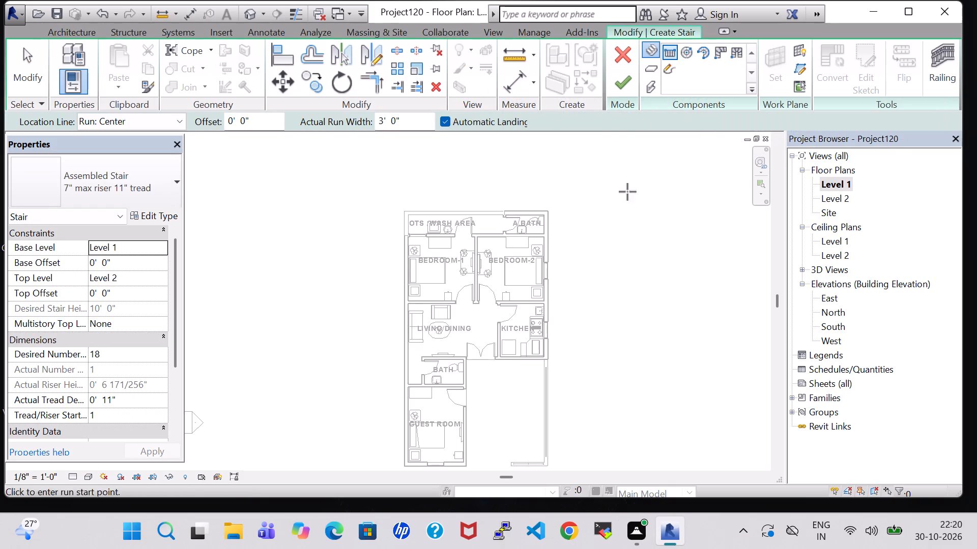
left_click(674, 47)
scroll(511, 386, "up", 6)
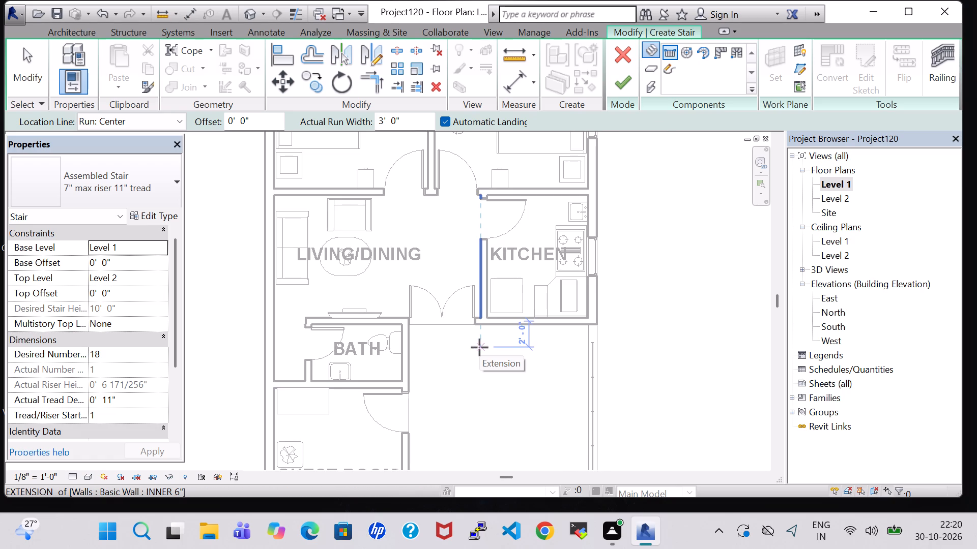
left_click(485, 349)
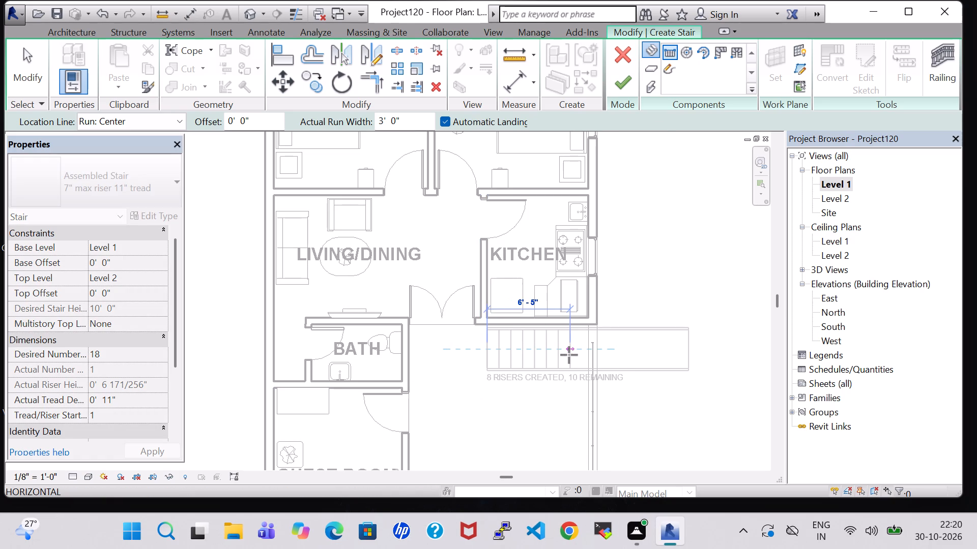
left_click(561, 355)
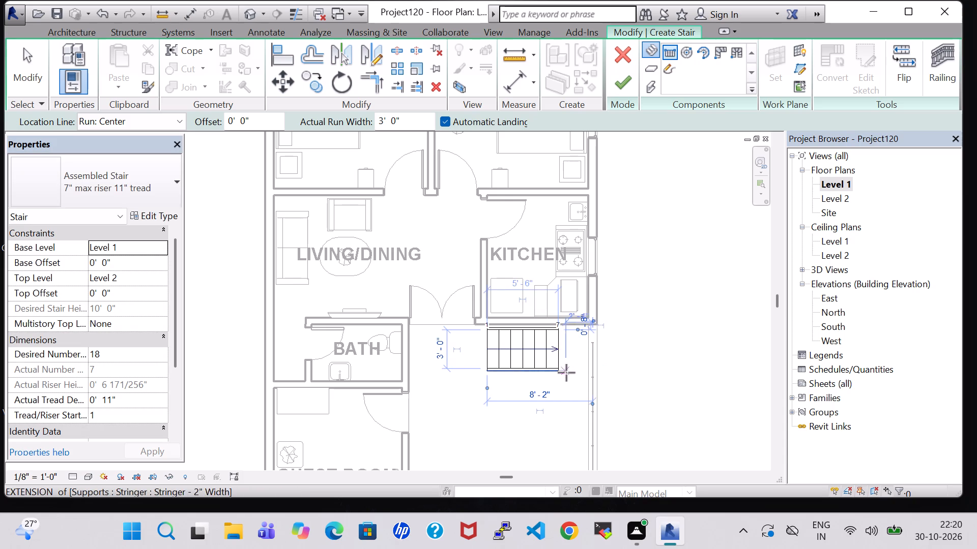
Add a 5' 6" second run along the low side wall and a 2' 9" third run turning toward the GUEST ROOM.
left_click(572, 374)
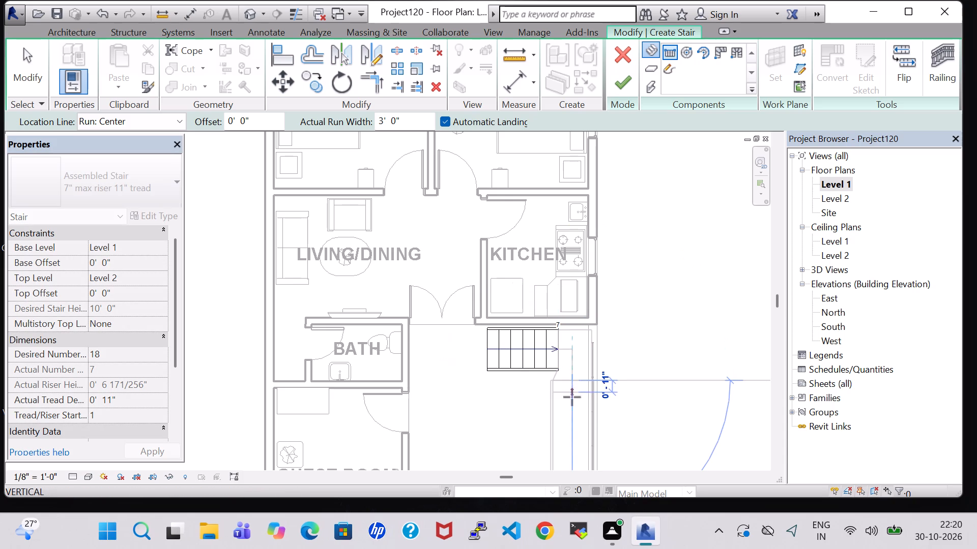
middle_click_drag(572, 419, 586, 312)
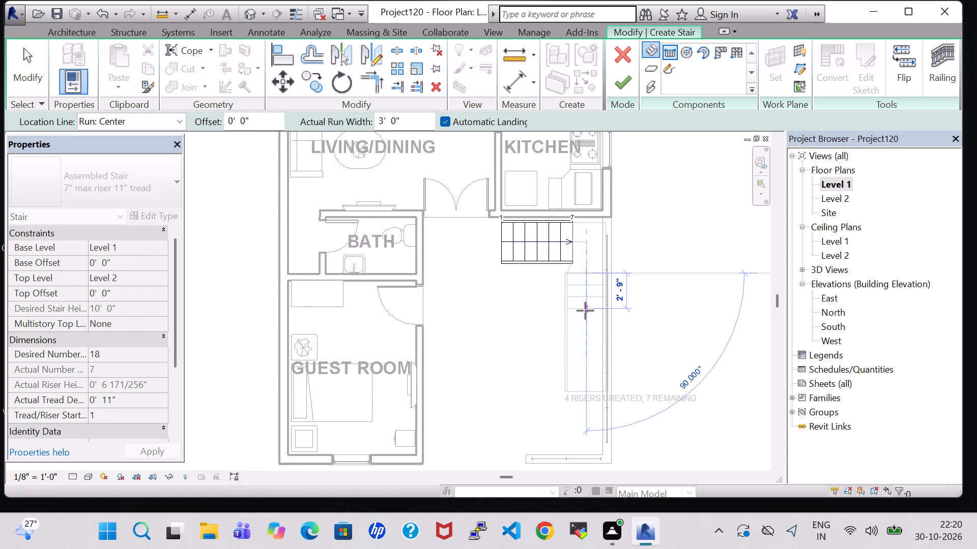
left_click(583, 340)
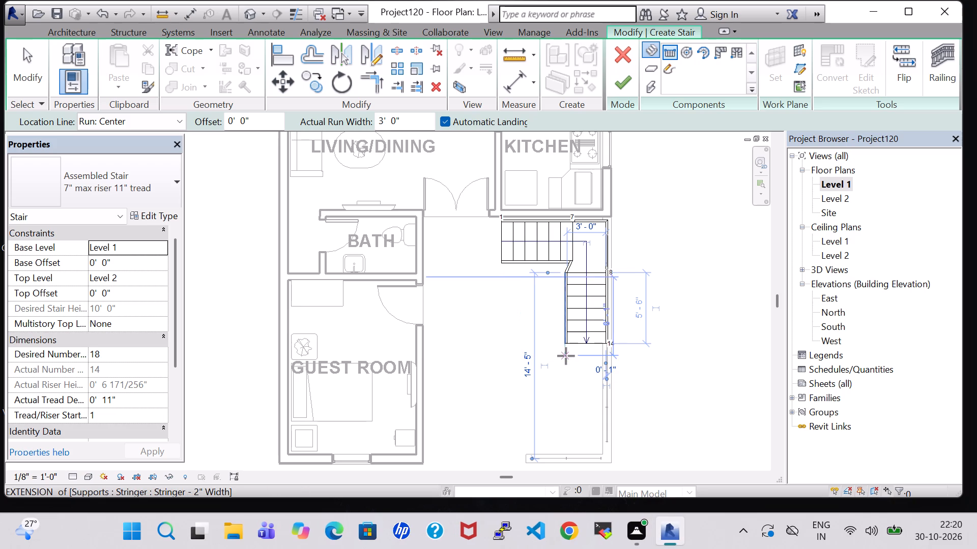
left_click(566, 356)
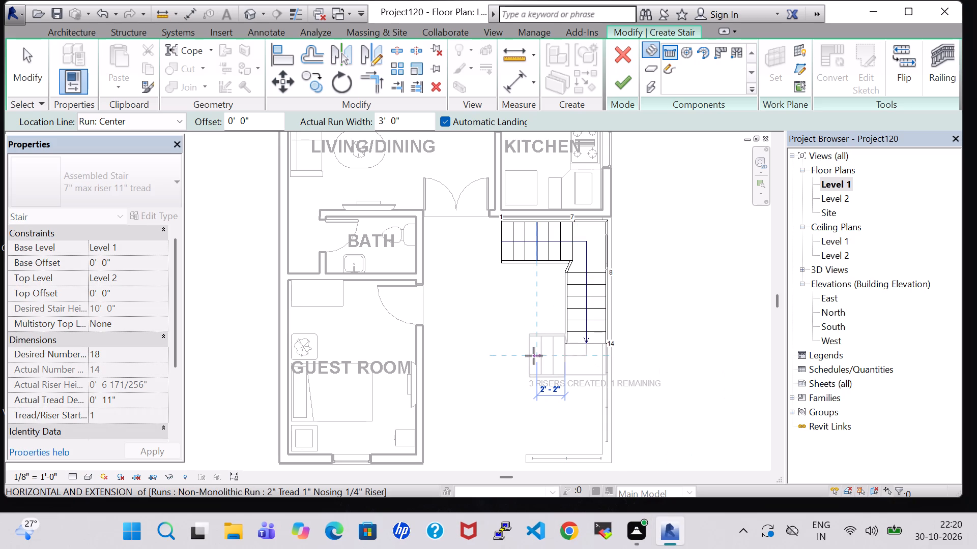
left_click(506, 353)
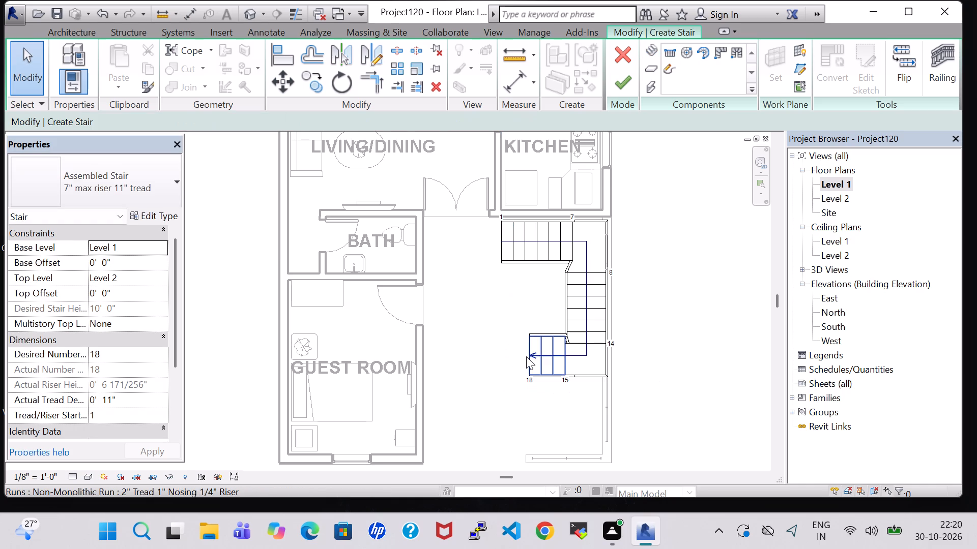
Extend the last stair run by one tread to 3' 8" long and finish the stair.
left_click(526, 356)
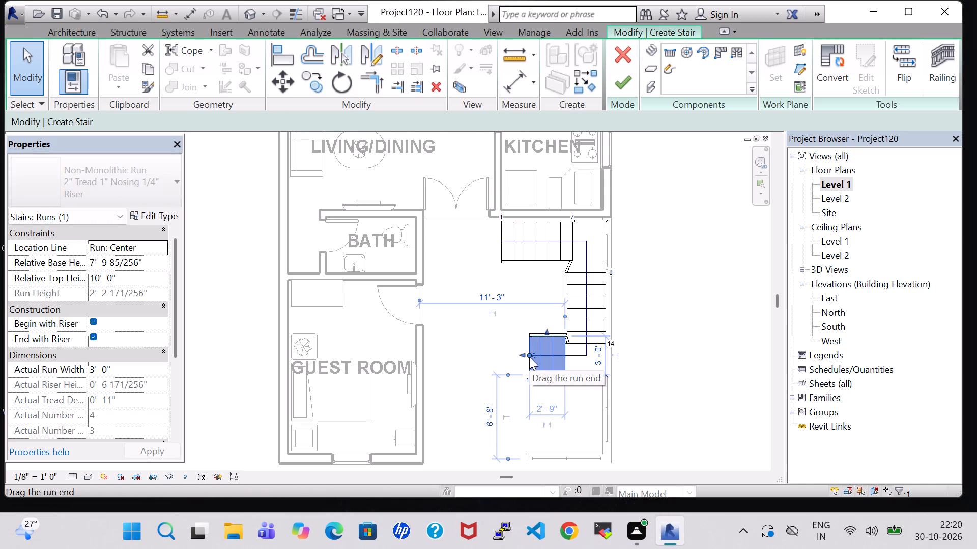
left_click_drag(529, 355, 514, 355)
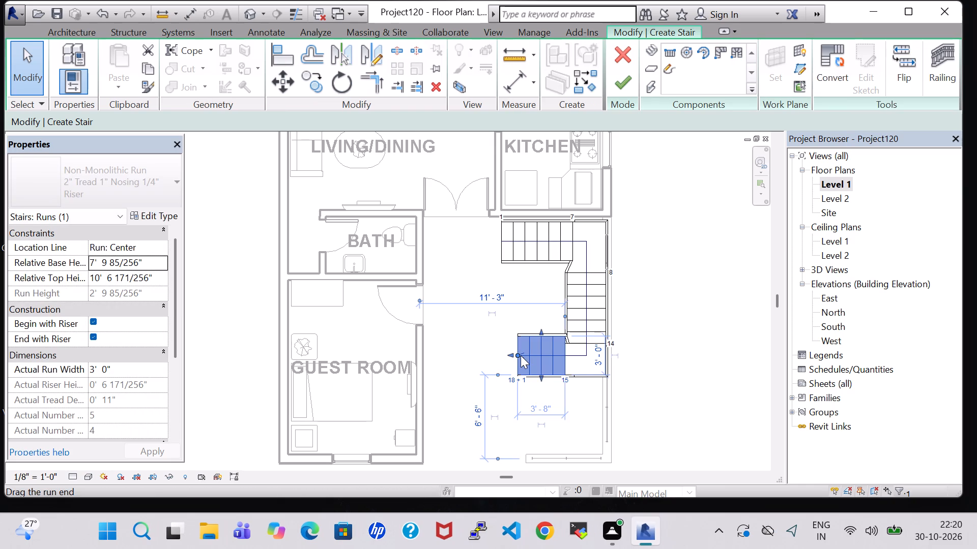
left_click(677, 335)
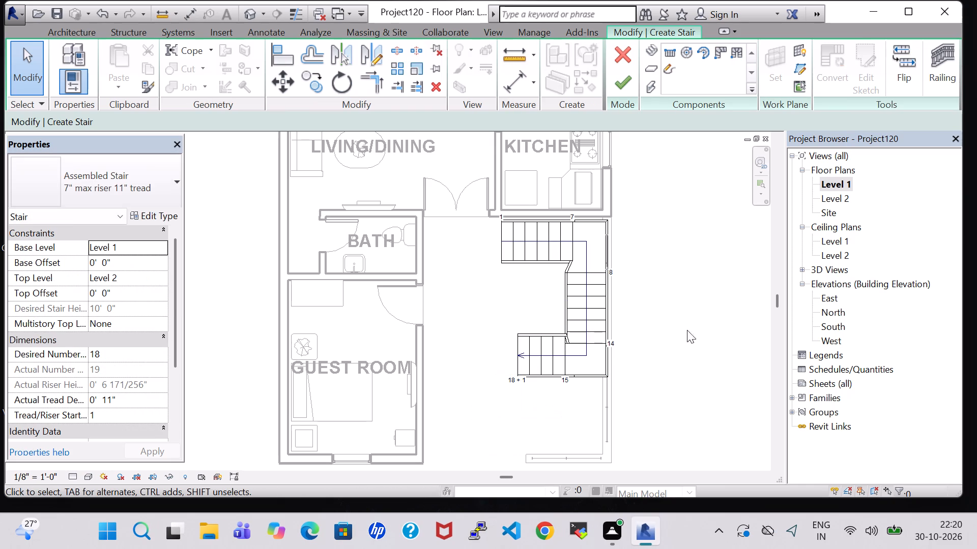
left_click(616, 90)
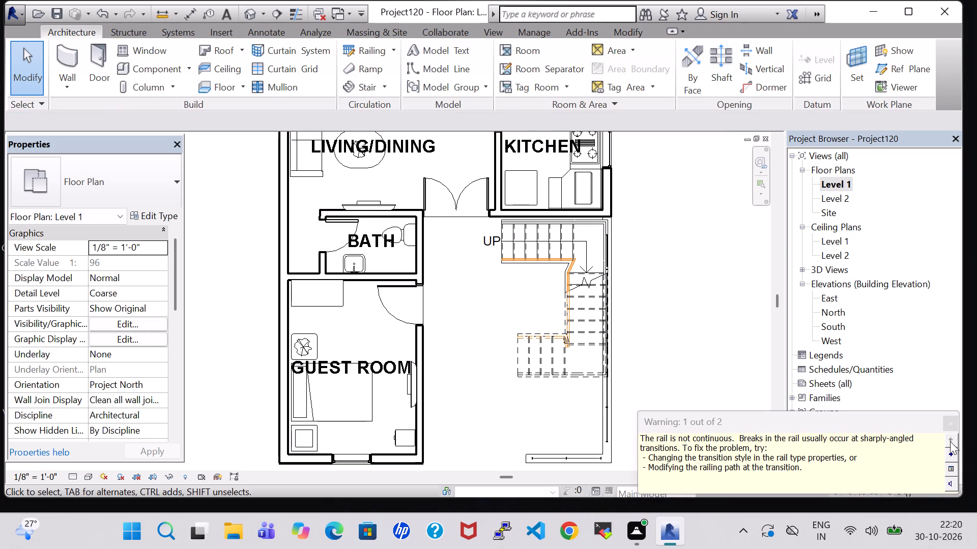
left_click(946, 421)
Examine the new stair and its railings in the 3D view from several angles and on the Level 1 plan.
left_click(255, 14)
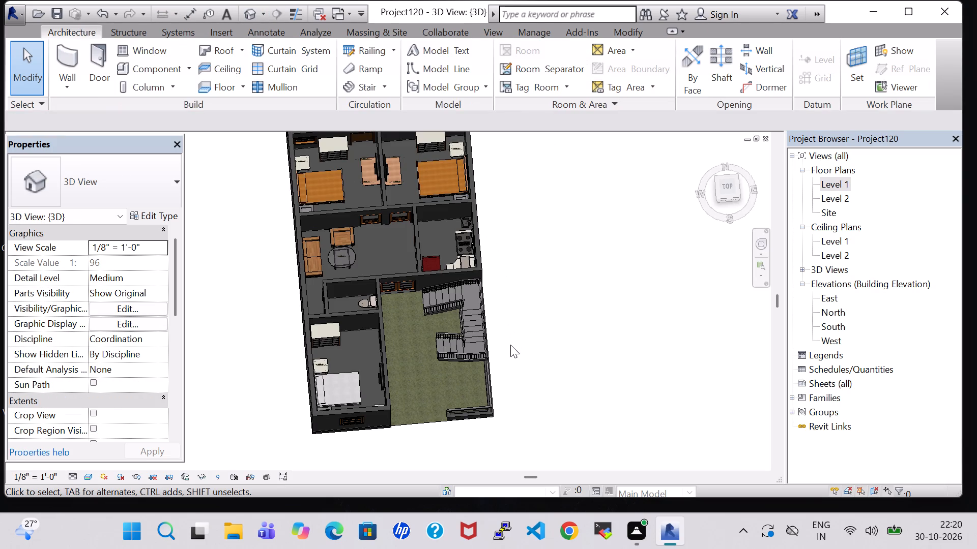
middle_click_drag(510, 345, 517, 227, "shift")
scroll(406, 250, "up", 6)
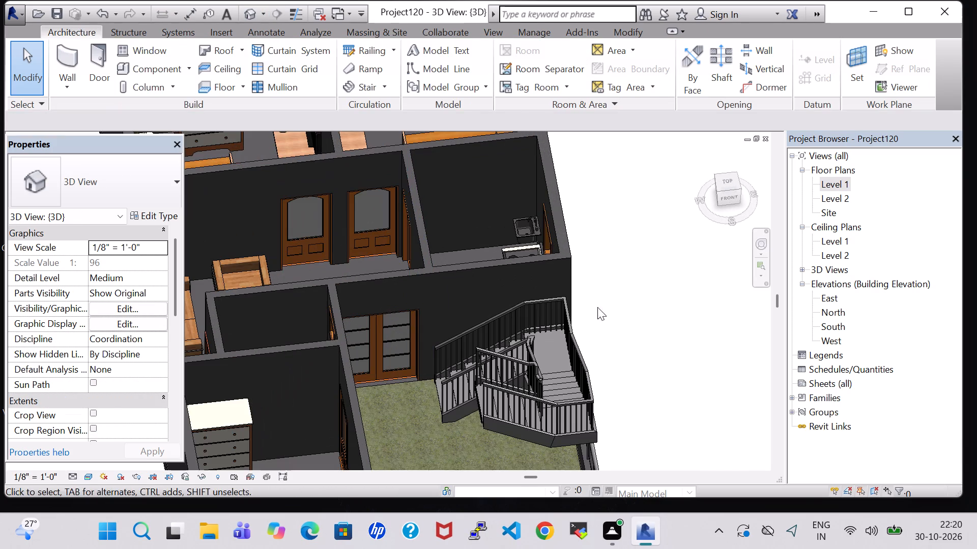
middle_click_drag(621, 315, 560, 244, "shift")
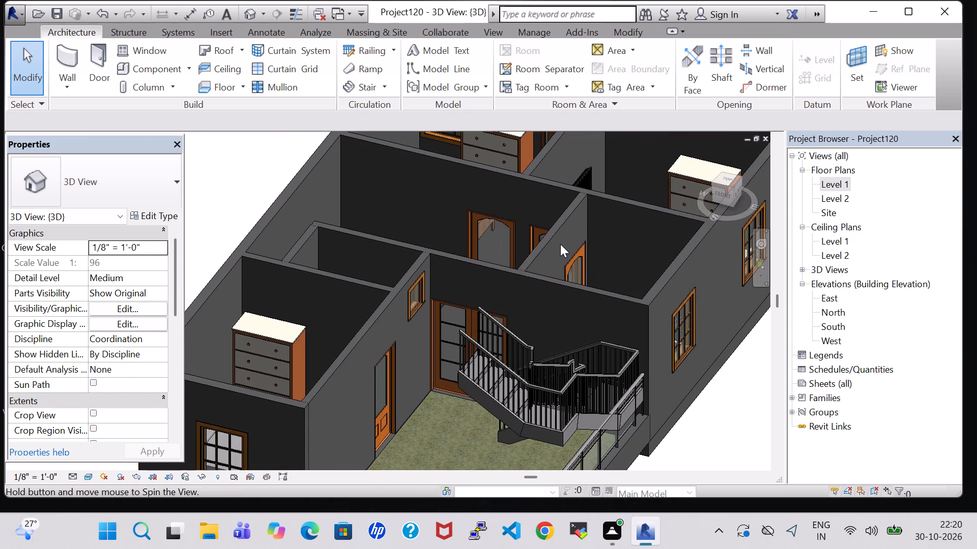
middle_click_drag(685, 378, 656, 311, "shift")
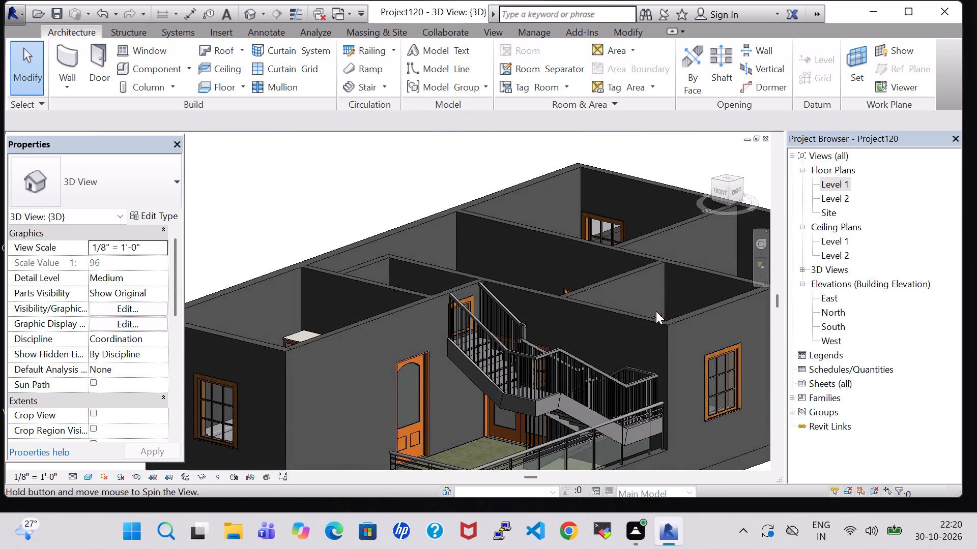
middle_click_drag(656, 311, 718, 385, "shift")
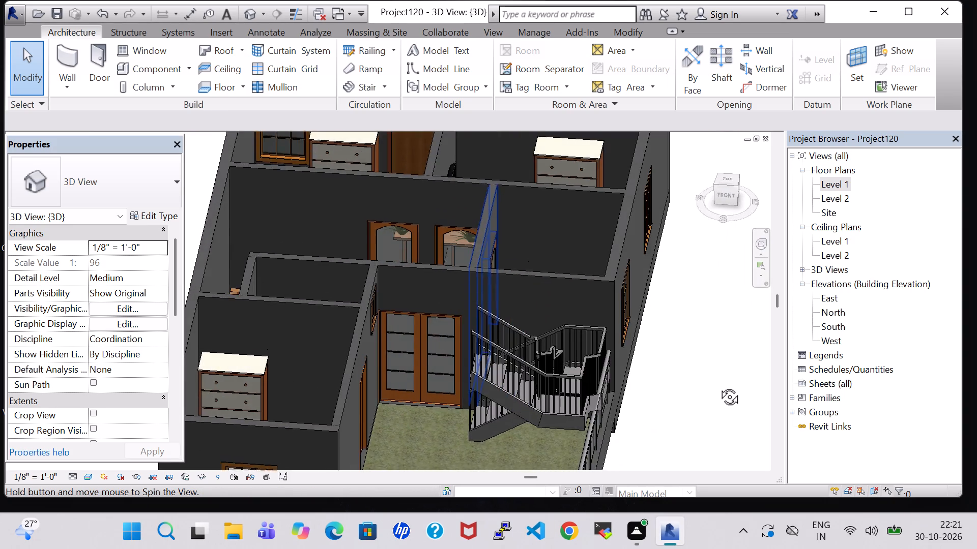
middle_click_drag(718, 385, 758, 413, "shift")
middle_click(664, 351, "shift")
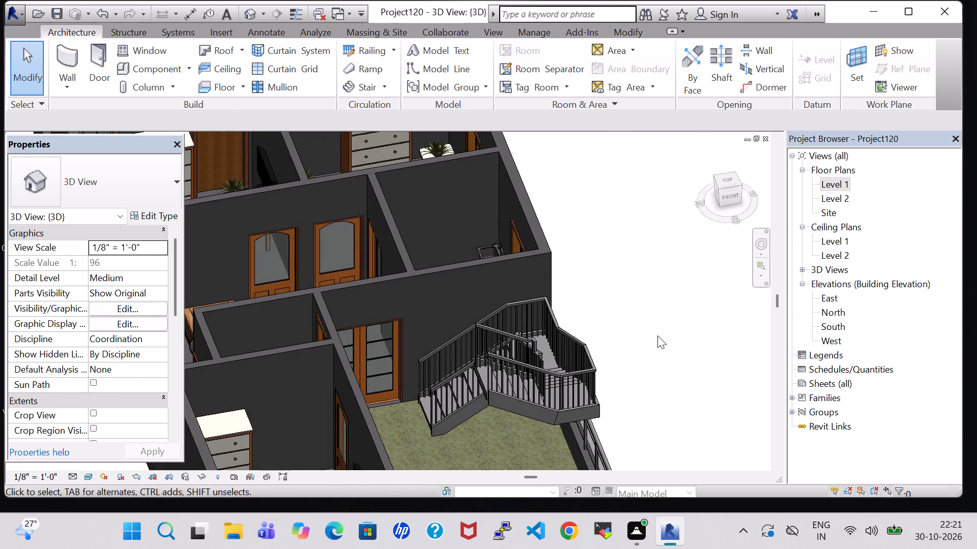
scroll(657, 335, "down", 4)
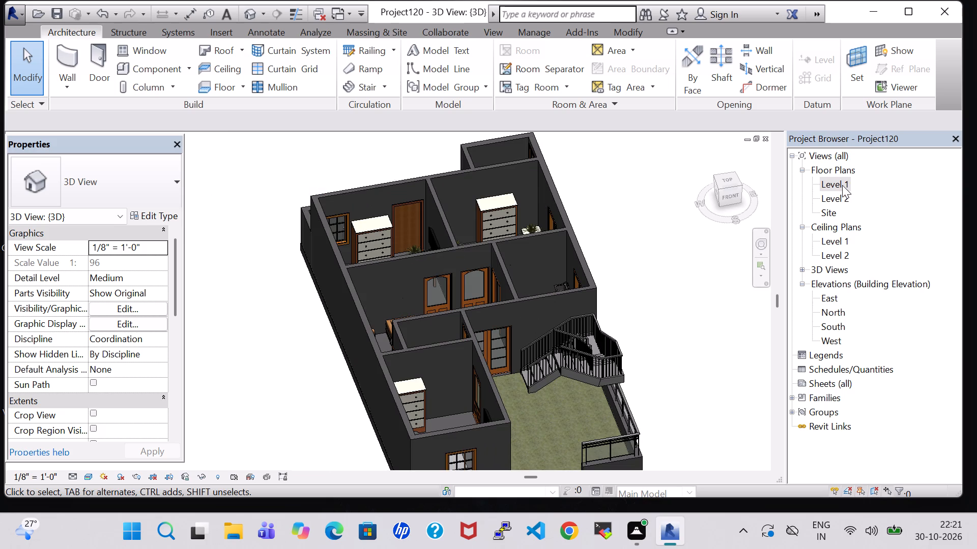
double_click(842, 185)
scroll(537, 339, "down", 1)
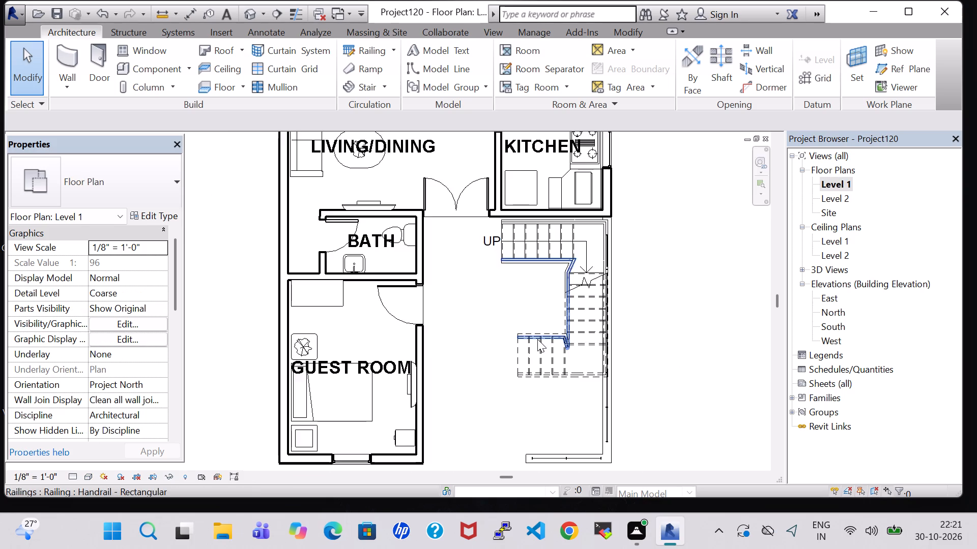
scroll(537, 339, "down", 4)
left_click(647, 335)
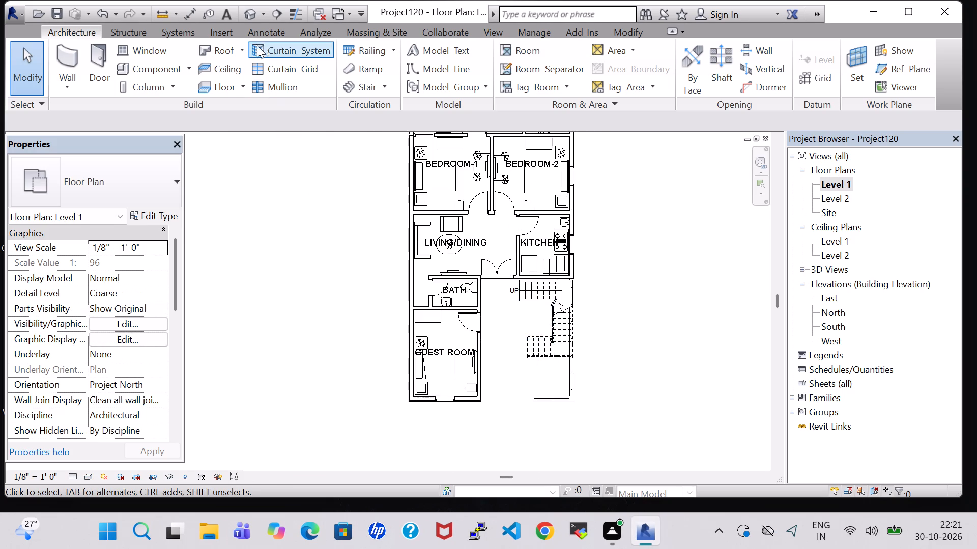
In the 3D view, delete the glass panel railing on top of the front yard's low walls.
left_click(249, 12)
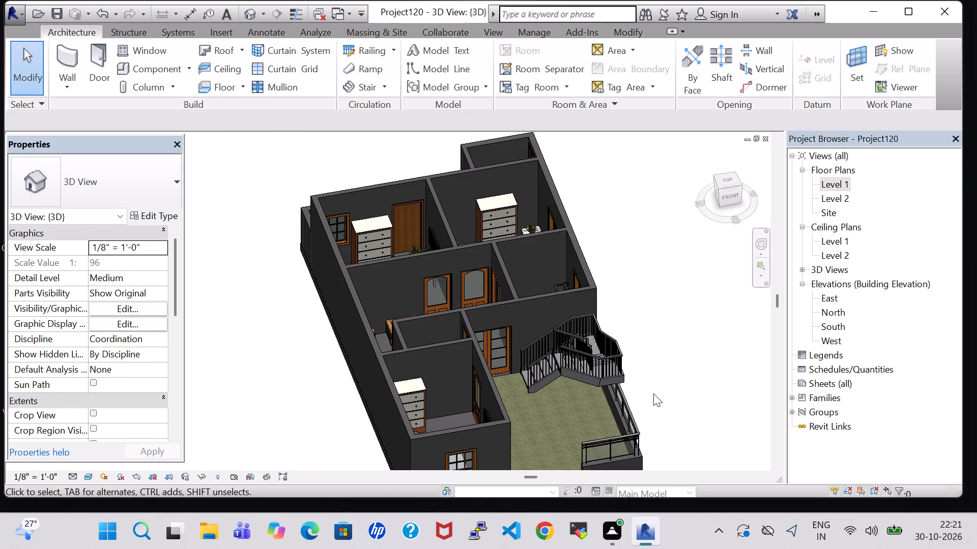
middle_click_drag(653, 393, 642, 382)
middle_click_drag(641, 380, 618, 298, "shift")
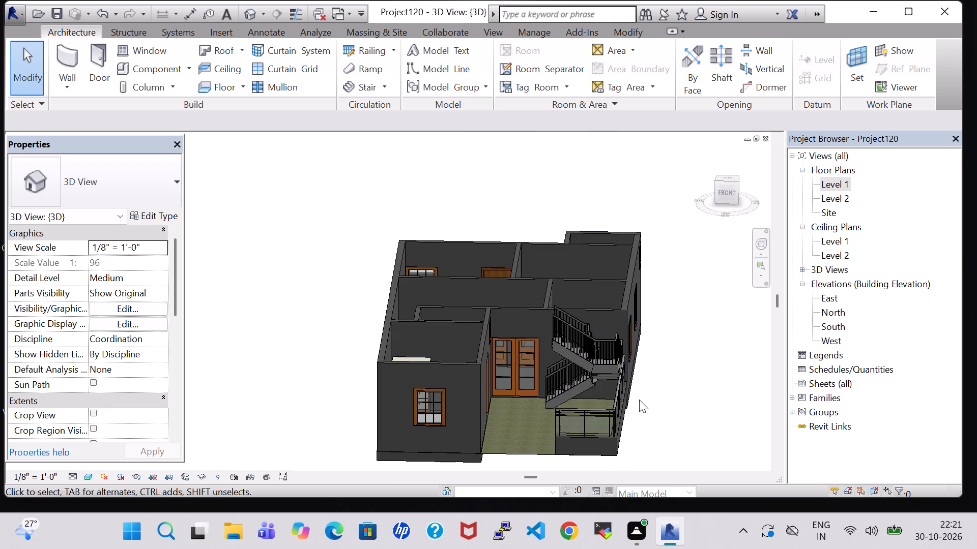
scroll(608, 412, "up", 4)
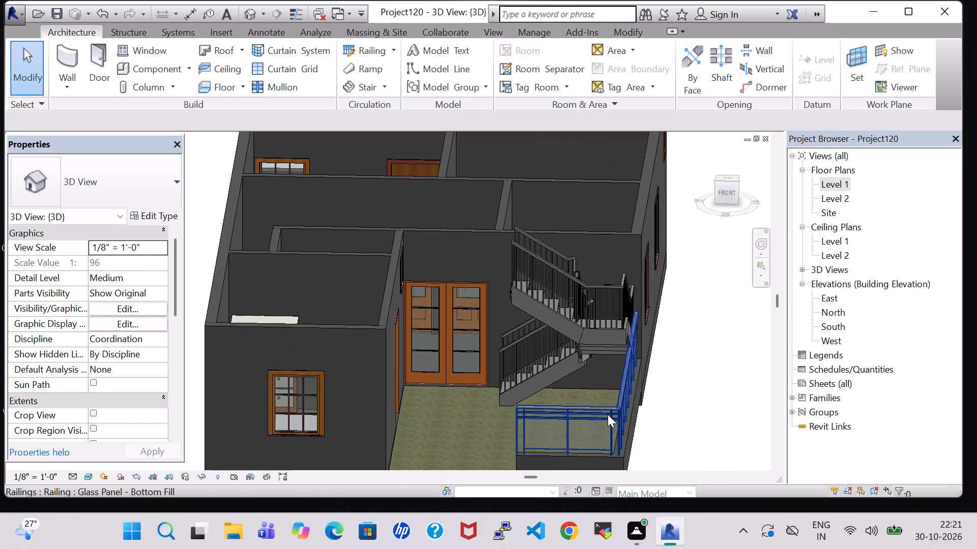
left_click(608, 414)
key("Delete")
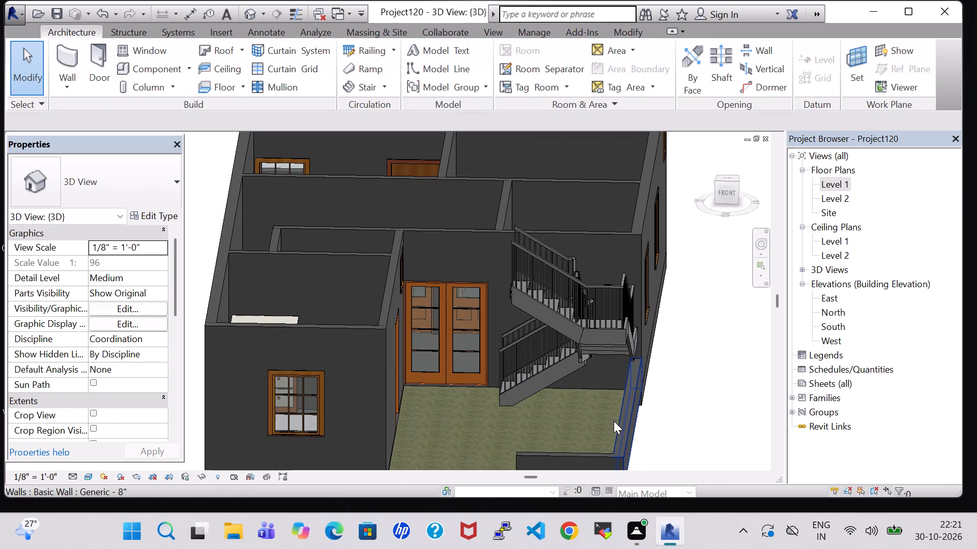
Set the unconnected height of the front yard's low side wall beside the stair to 5' 0".
left_click(620, 432)
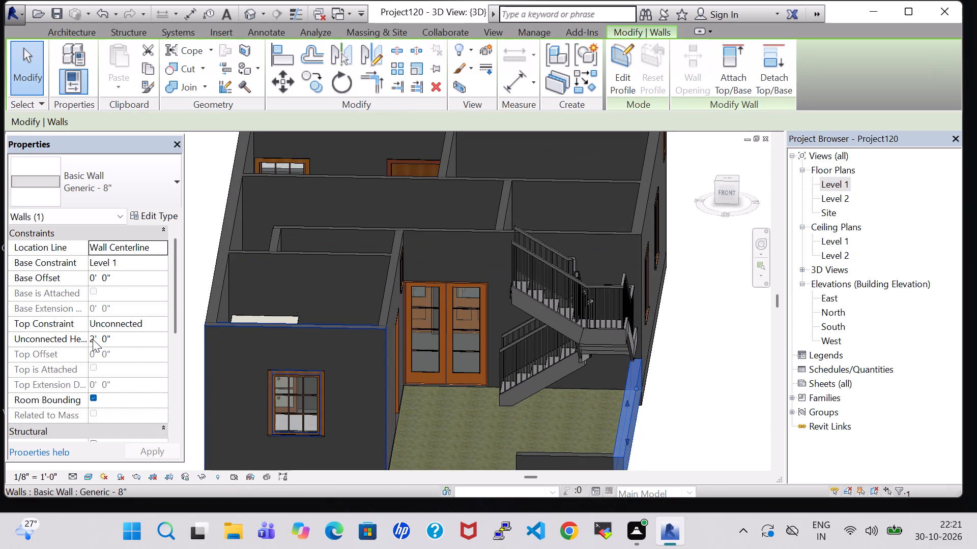
left_click(98, 342)
left_click(94, 342)
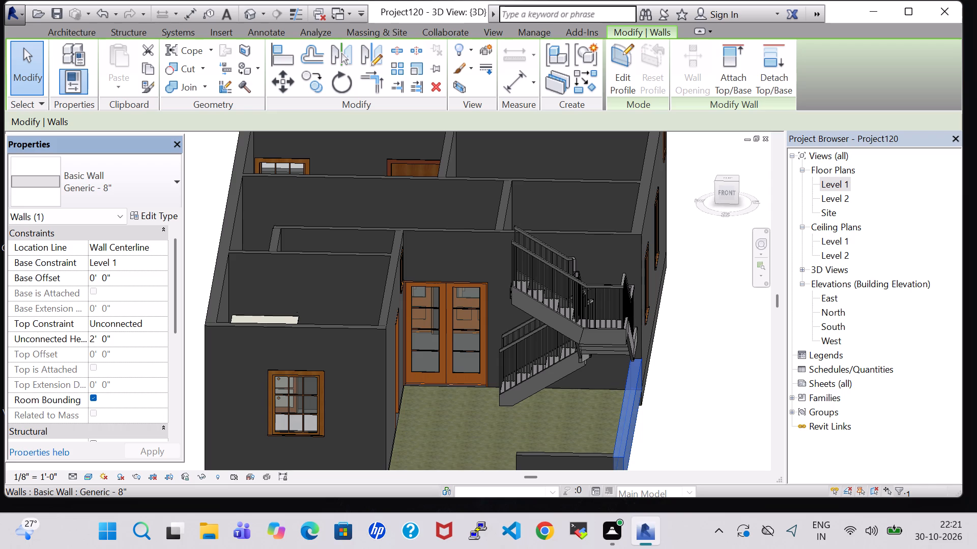
key("BackSpace")
key("5")
left_click(134, 453)
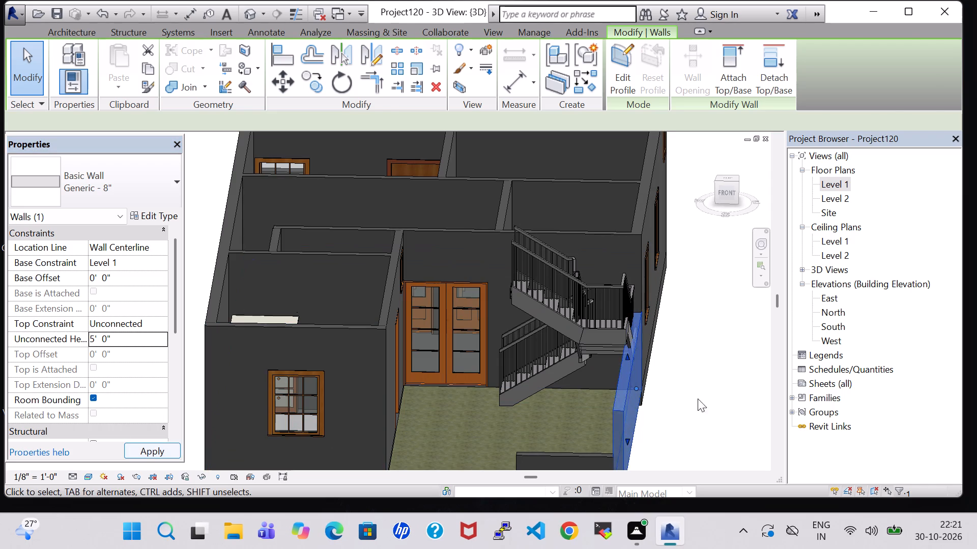
left_click(737, 400)
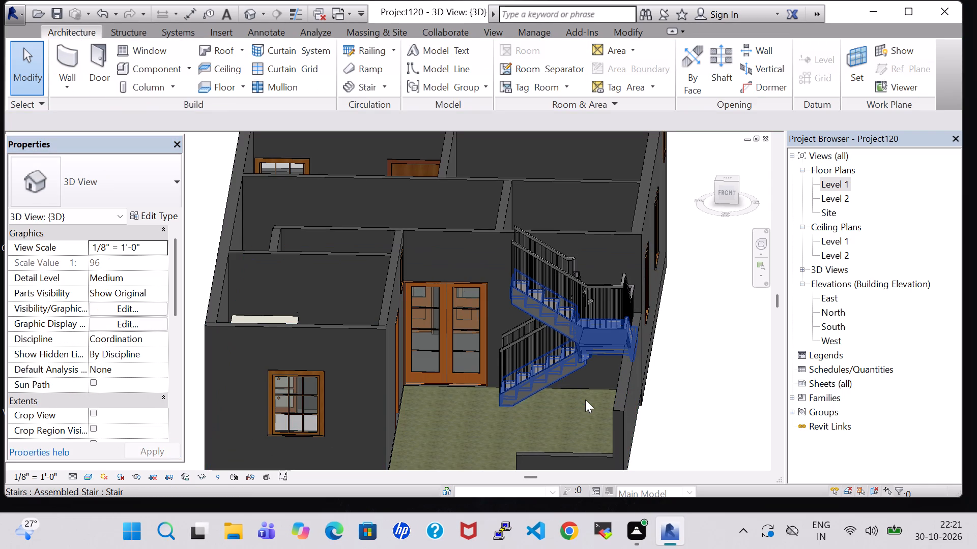
Set the unconnected height of the short front boundary wall to 5' 0".
middle_click_drag(585, 400, 606, 404, "shift")
middle_click_drag(606, 403, 578, 350)
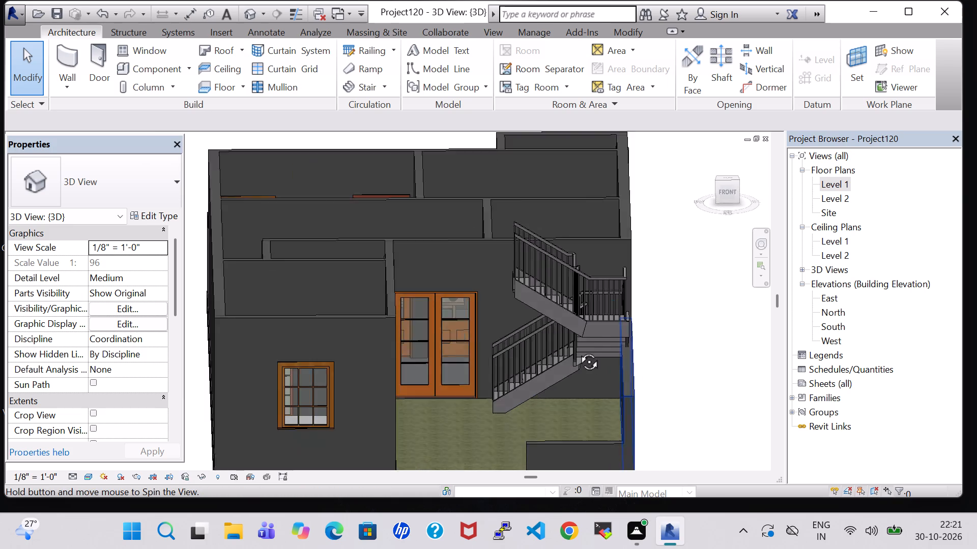
middle_click_drag(578, 350, 583, 348)
left_click(567, 424)
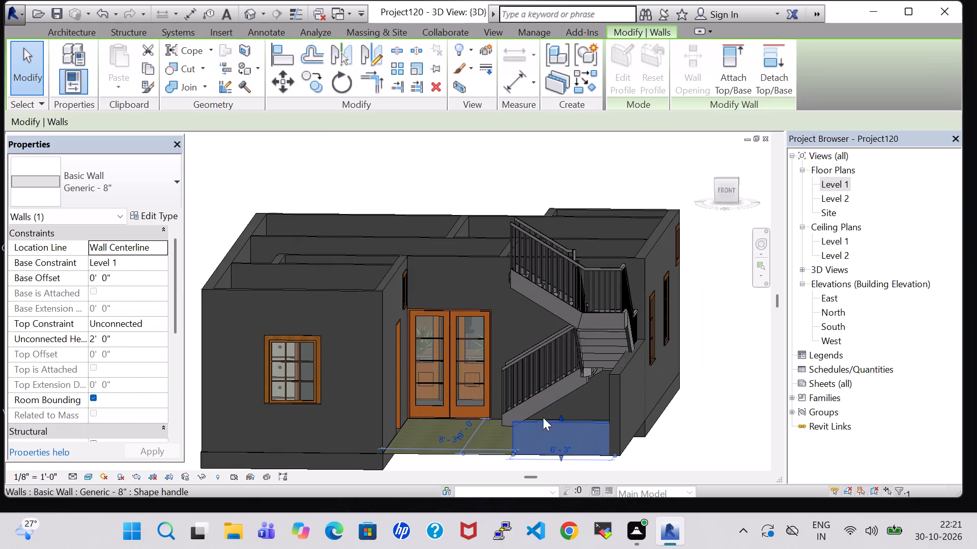
left_click(95, 341)
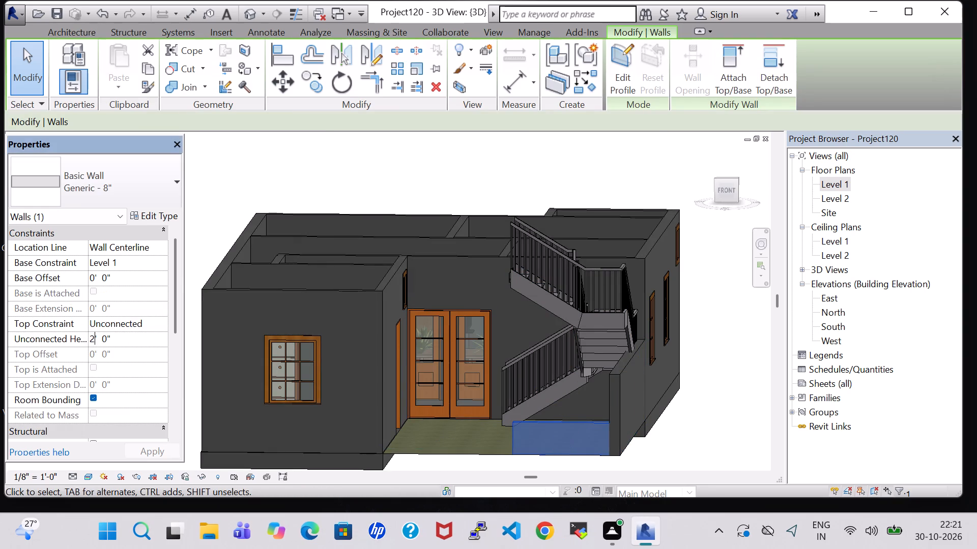
key("BackSpace")
key("5")
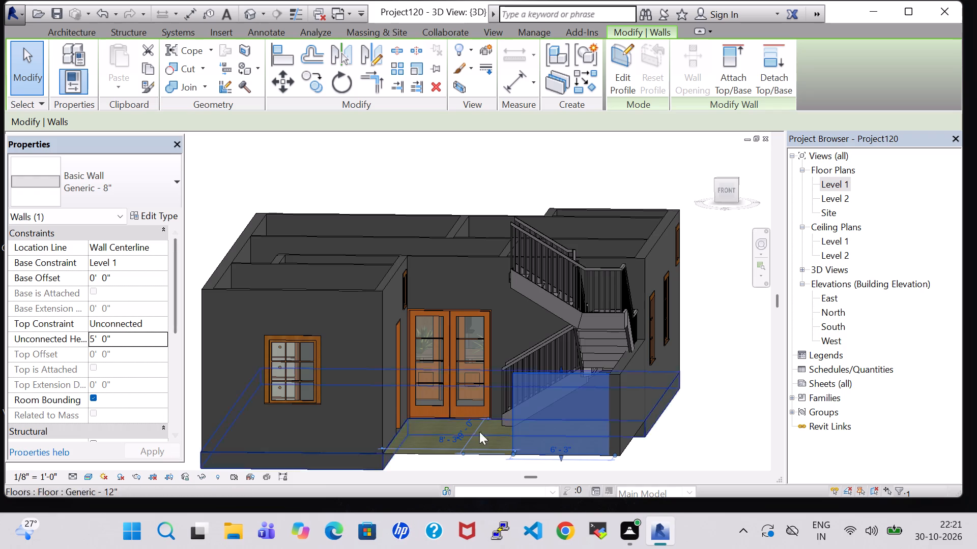
left_click(738, 406)
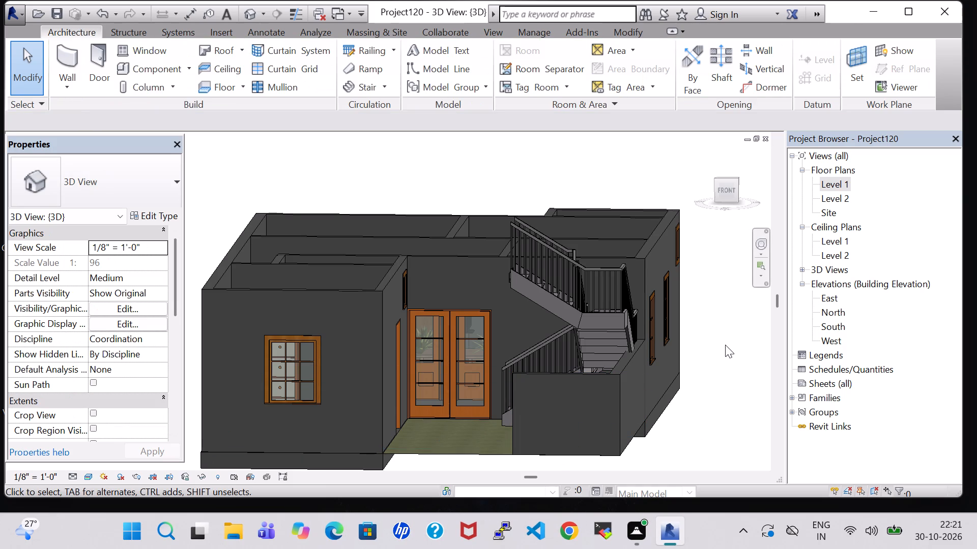
On the Level 1 plan, extend the free end of the front boundary wall toward the GUEST ROOM, making it about 7' 6" long.
middle_click_drag(721, 346, 735, 362, "shift")
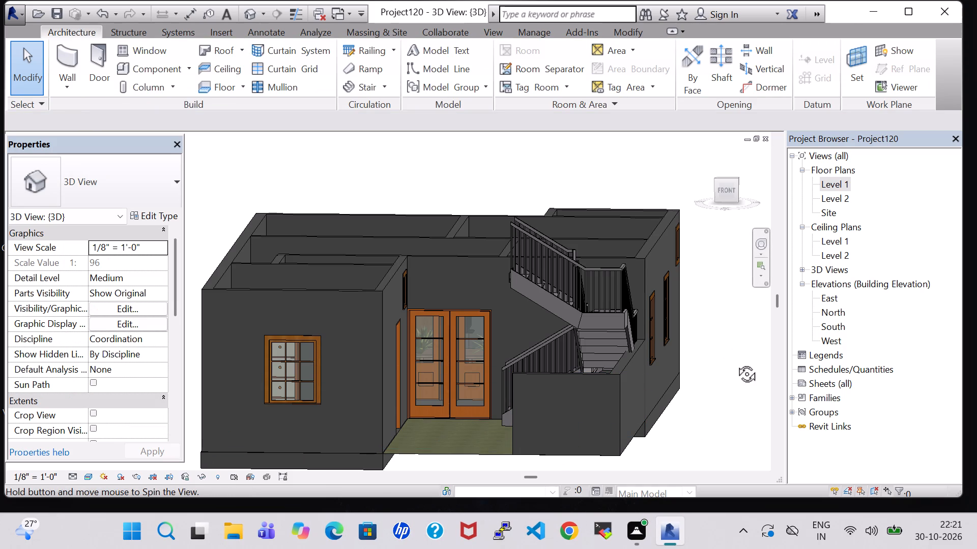
middle_click_drag(735, 362, 739, 429, "shift")
middle_click_drag(733, 411, 707, 344)
middle_click_drag(703, 334, 691, 314)
scroll(681, 302, "down", 2)
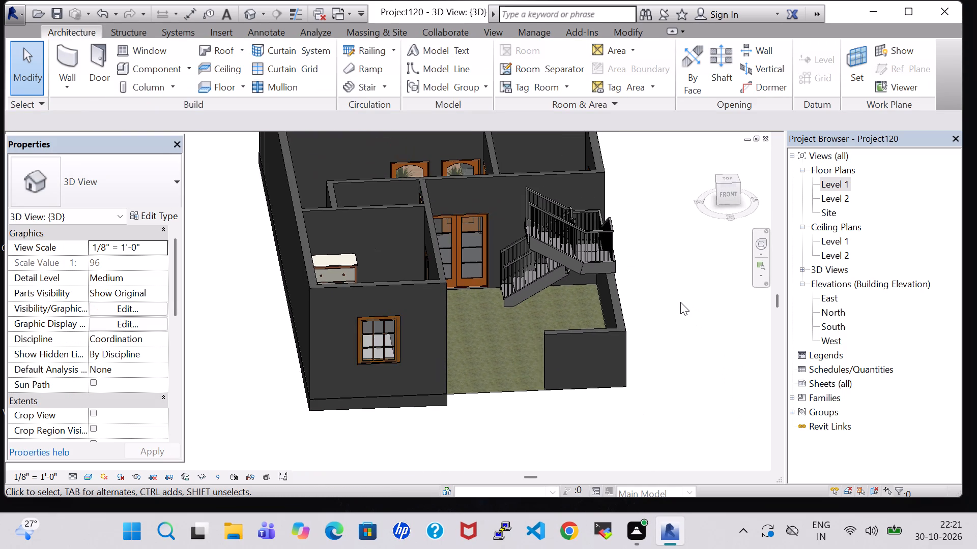
middle_click_drag(674, 301, 660, 310, "shift")
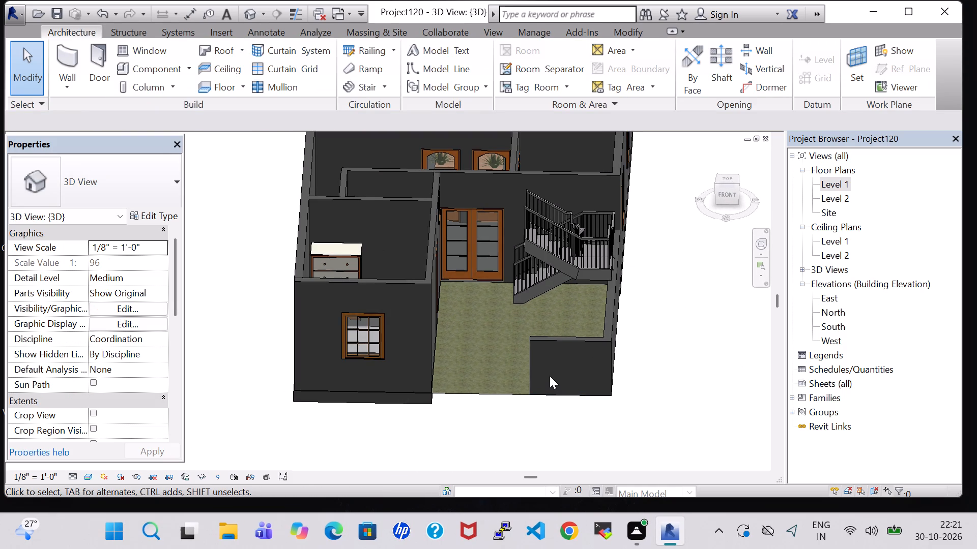
double_click(836, 187)
scroll(644, 349, "down", 2)
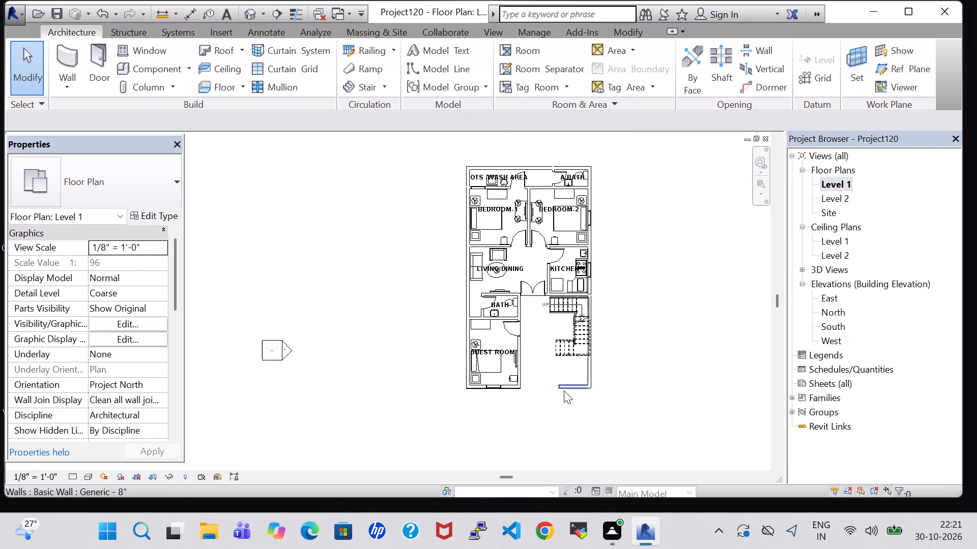
scroll(564, 390, "up", 6)
left_click(554, 381)
left_click_drag(551, 381, 539, 381)
left_click(708, 340)
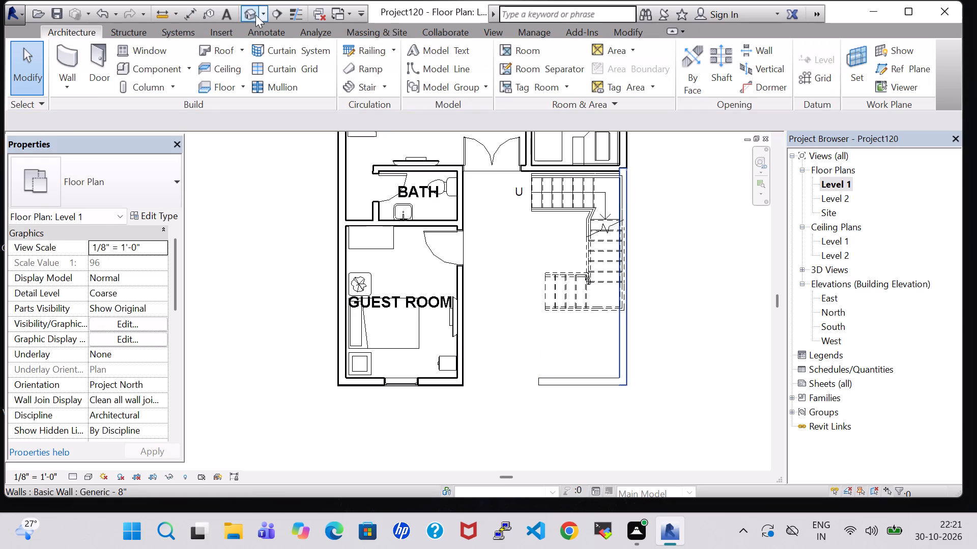
In the 3D view, duplicate the front boundary wall's type under the name Generic - 5'.
left_click(247, 14)
left_click(579, 346)
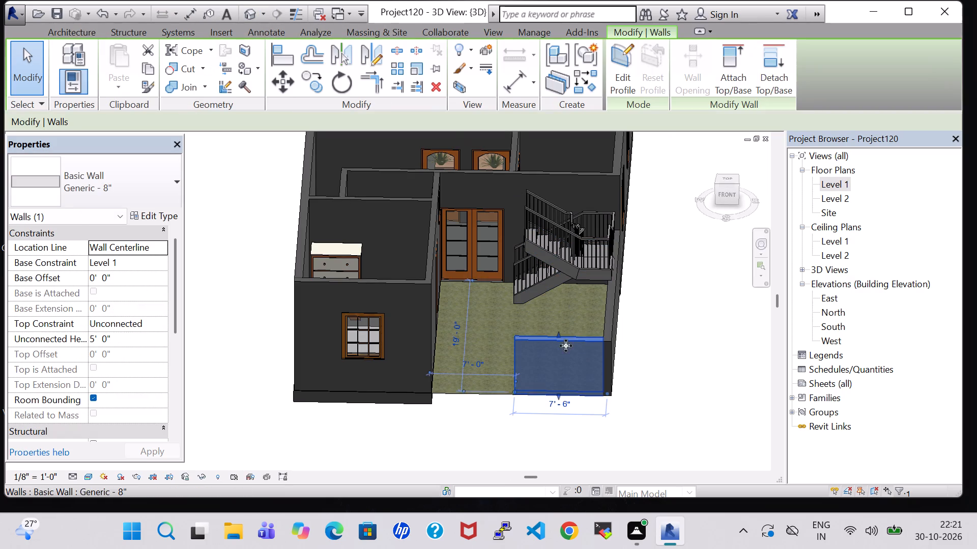
left_click(137, 218)
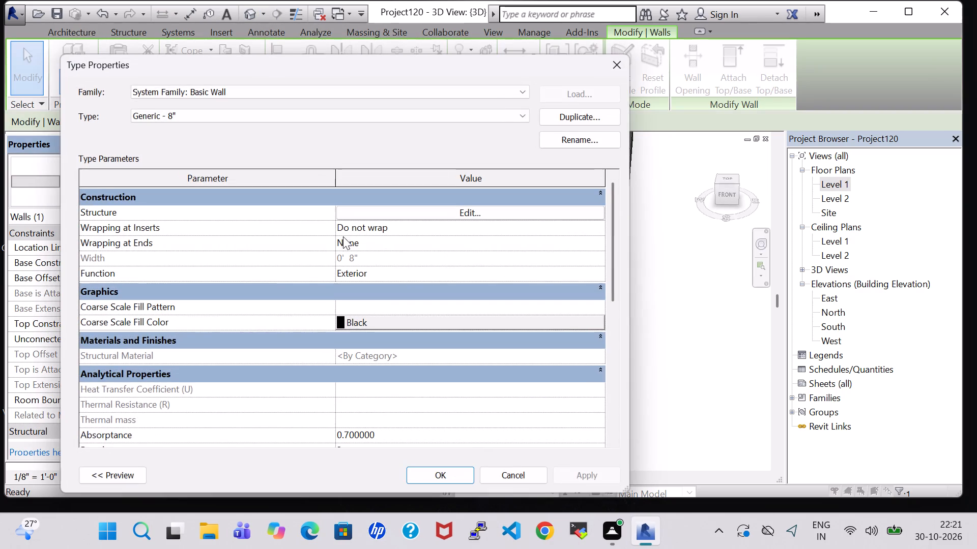
left_click(481, 210)
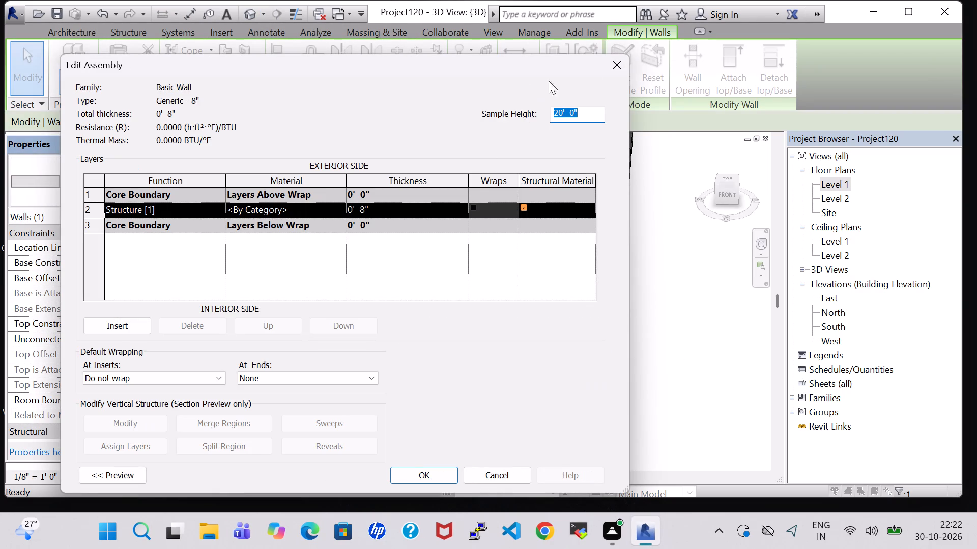
left_click(484, 473)
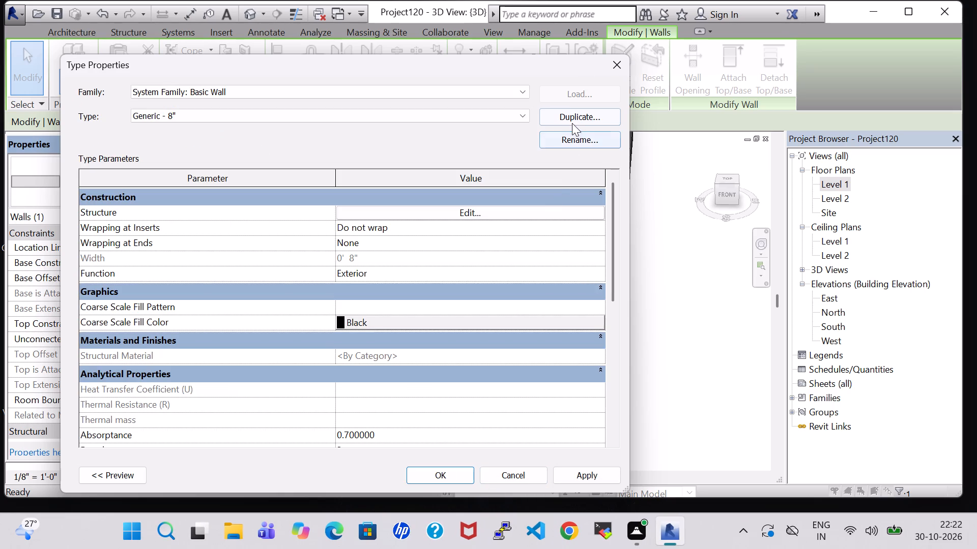
left_click(572, 120)
left_click(362, 264)
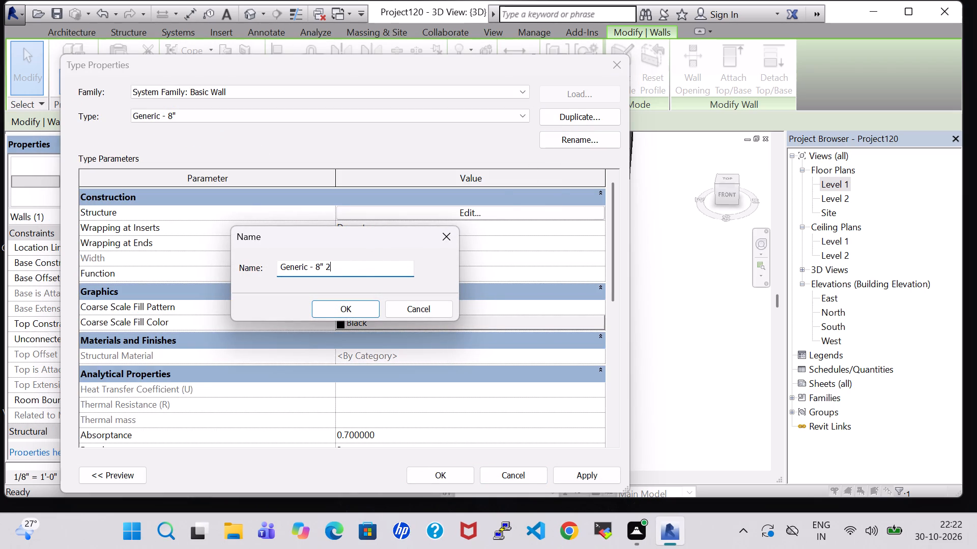
key("BackSpace")
key("BackSpace")
key("BackSpace")
key("BackSpace")
key("5")
key("apostrophe")
key("Return")
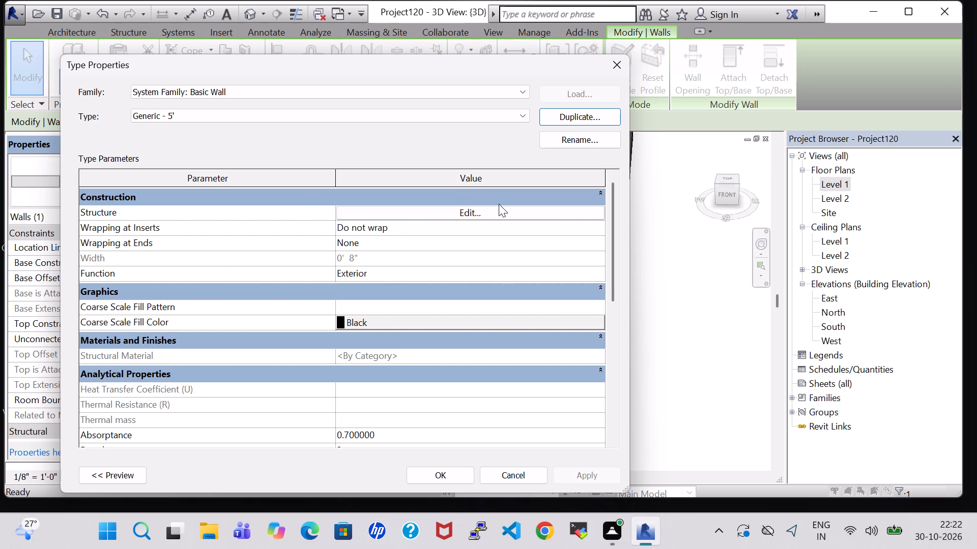
Assign the Birch material to the structure layer of the Generic - 5' wall type and apply it to the front boundary wall.
left_click(503, 211)
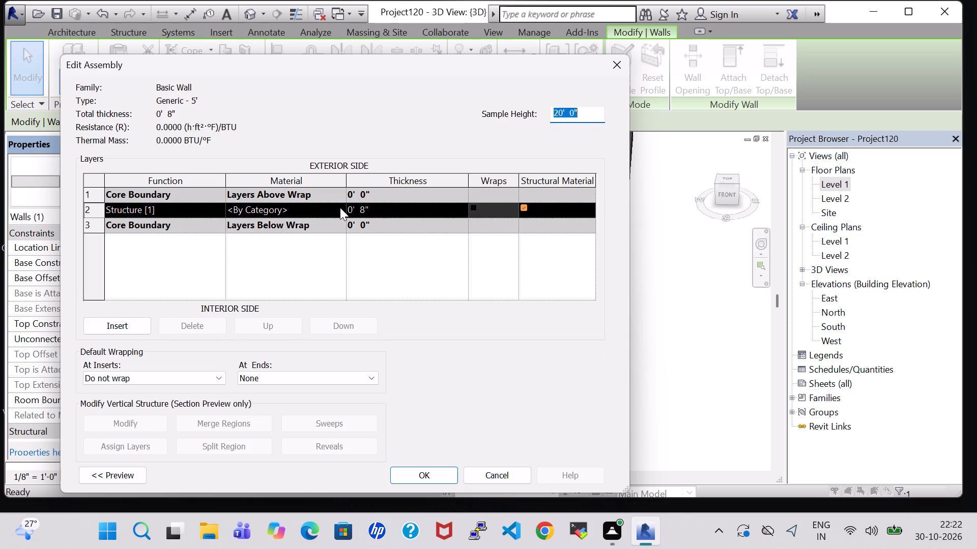
left_click(340, 207)
scroll(405, 267, "up", 8)
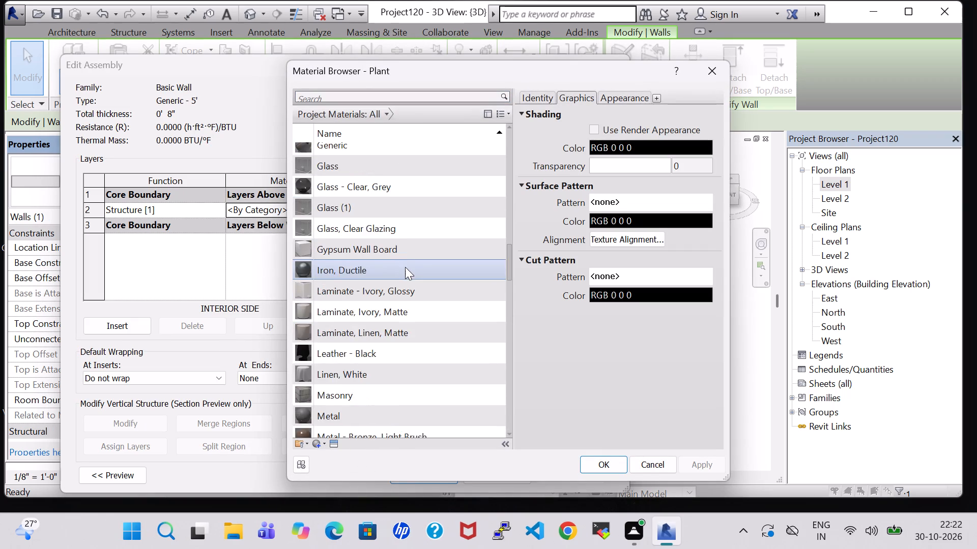
scroll(405, 267, "up", 16)
scroll(396, 267, "down", 2)
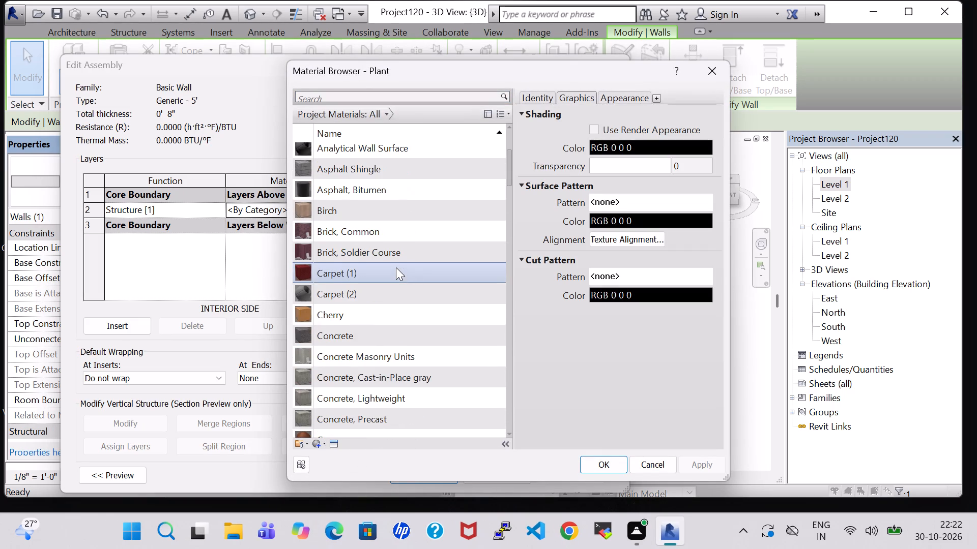
scroll(396, 268, "down", 4)
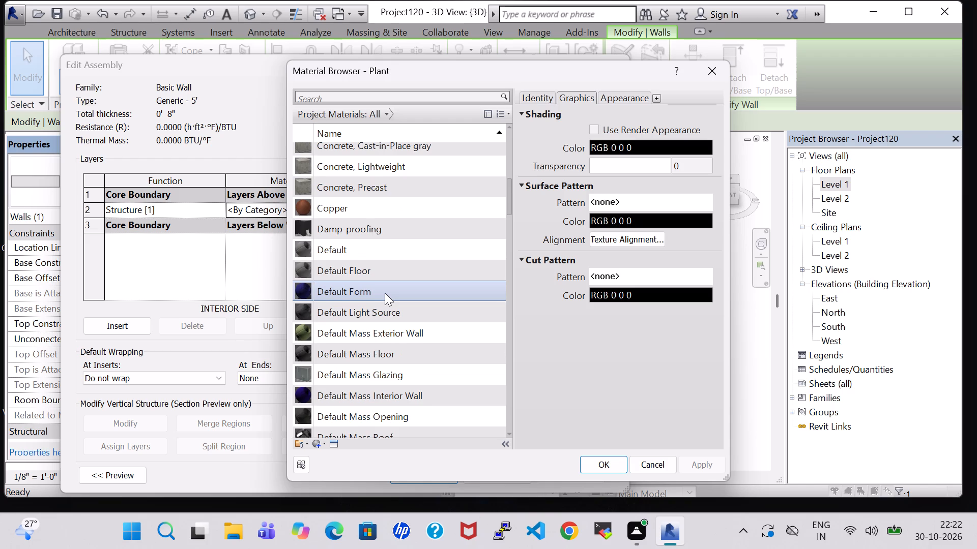
scroll(385, 293, "down", 5)
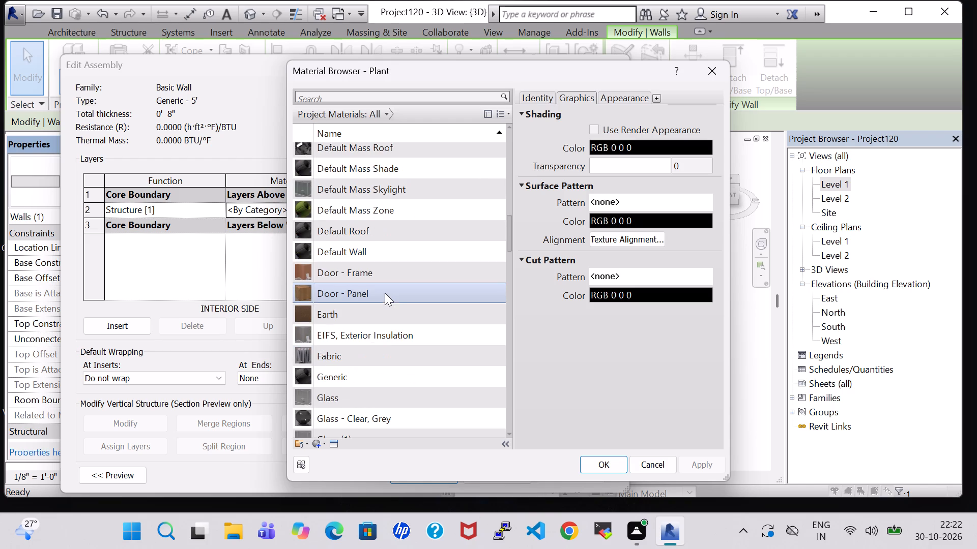
scroll(382, 303, "up", 10)
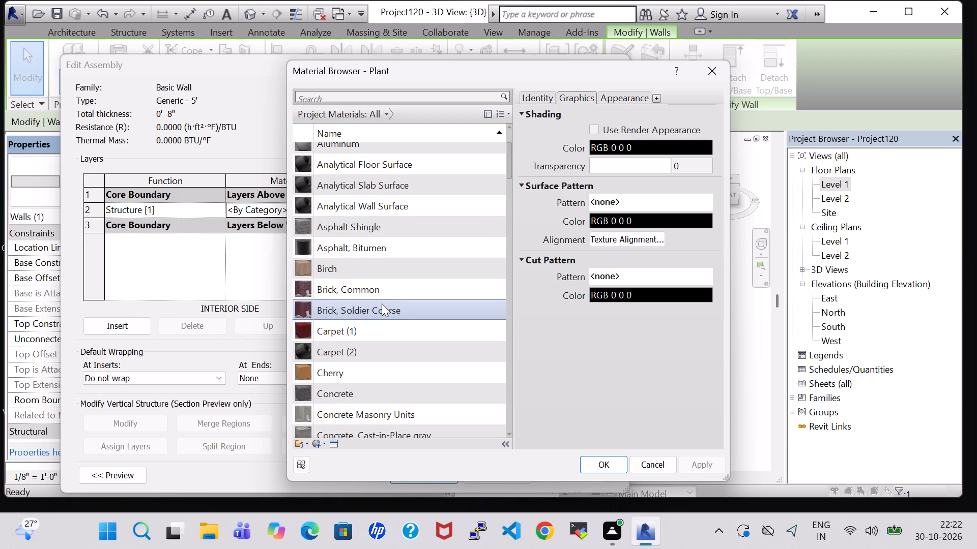
left_click(366, 269)
left_click(602, 460)
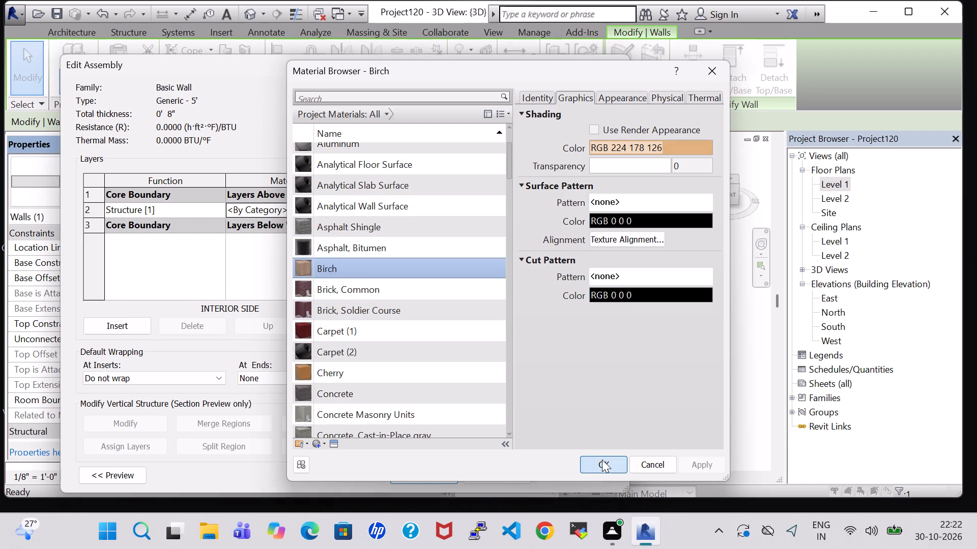
left_click(422, 480)
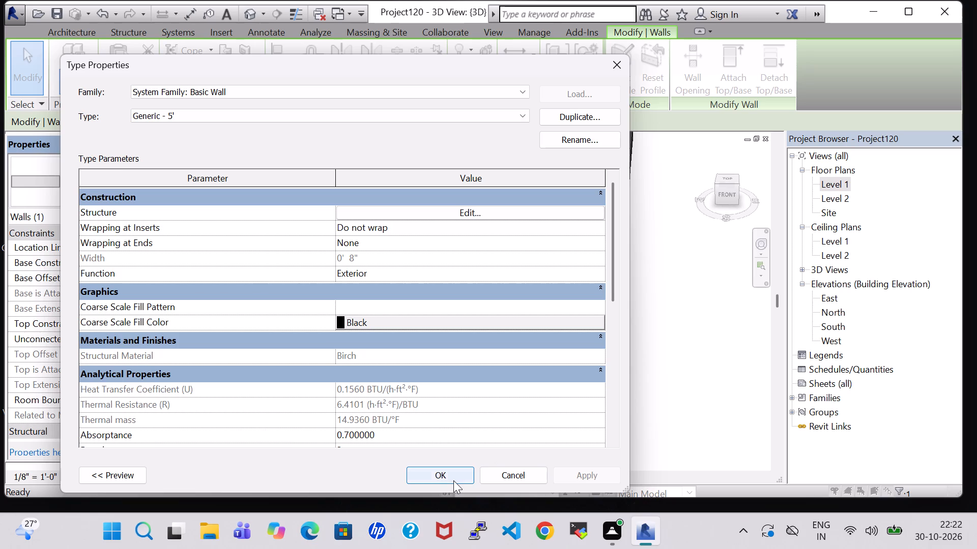
left_click(453, 480)
left_click(676, 377)
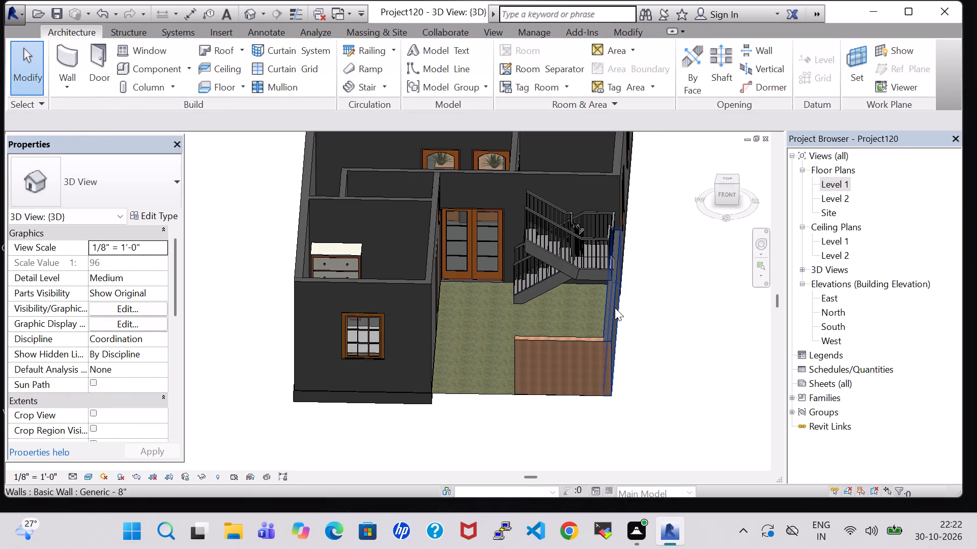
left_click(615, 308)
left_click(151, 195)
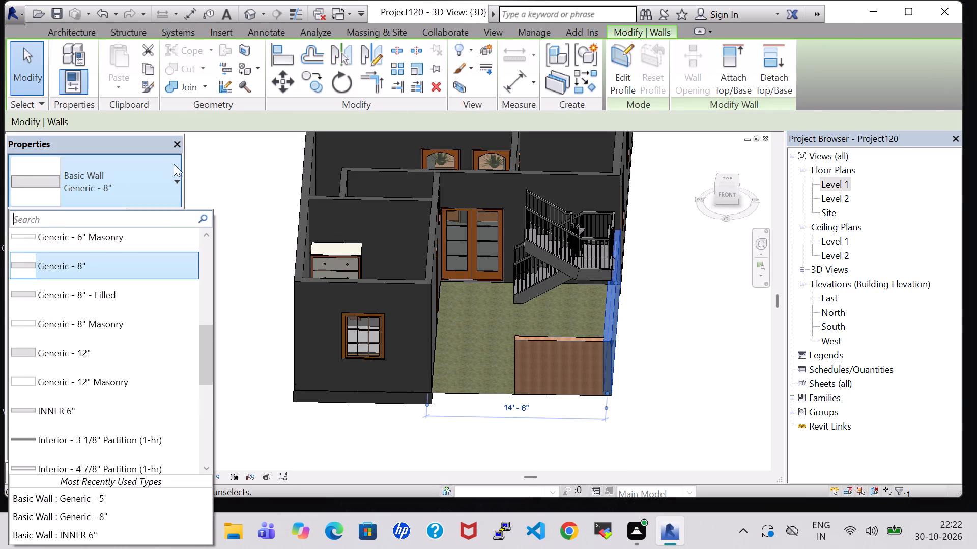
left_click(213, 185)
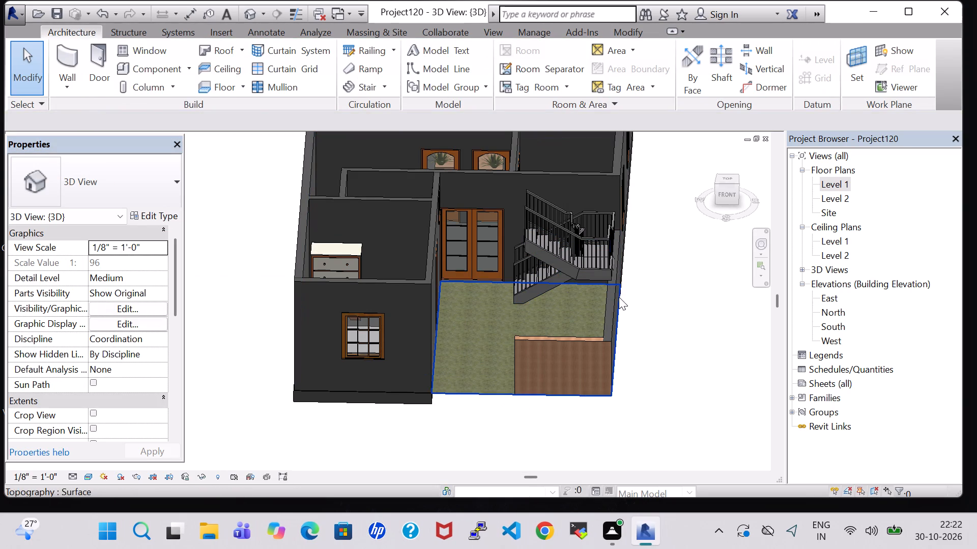
Change the side boundary wall beside the stair to the Generic - 5' wall type.
left_click(613, 313)
left_click(104, 190)
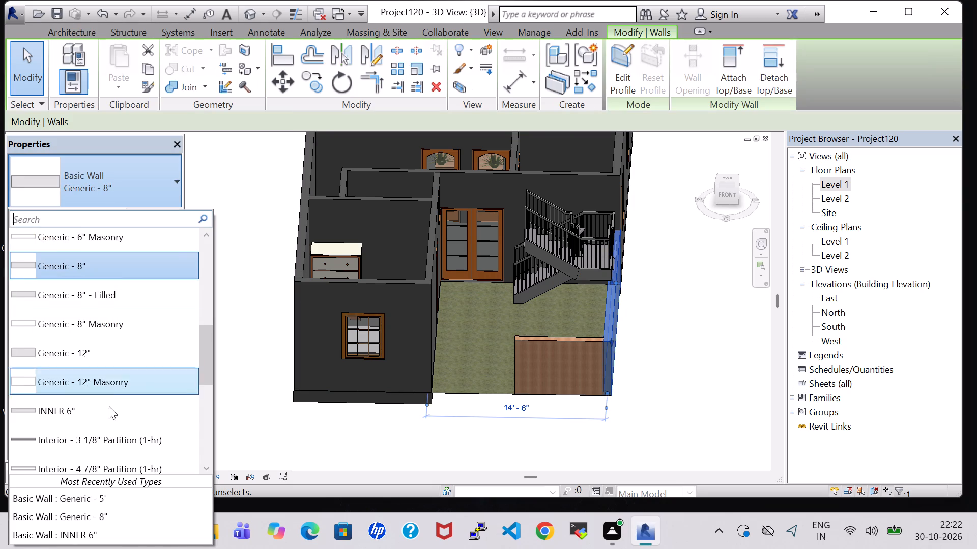
left_click(108, 502)
left_click(709, 347)
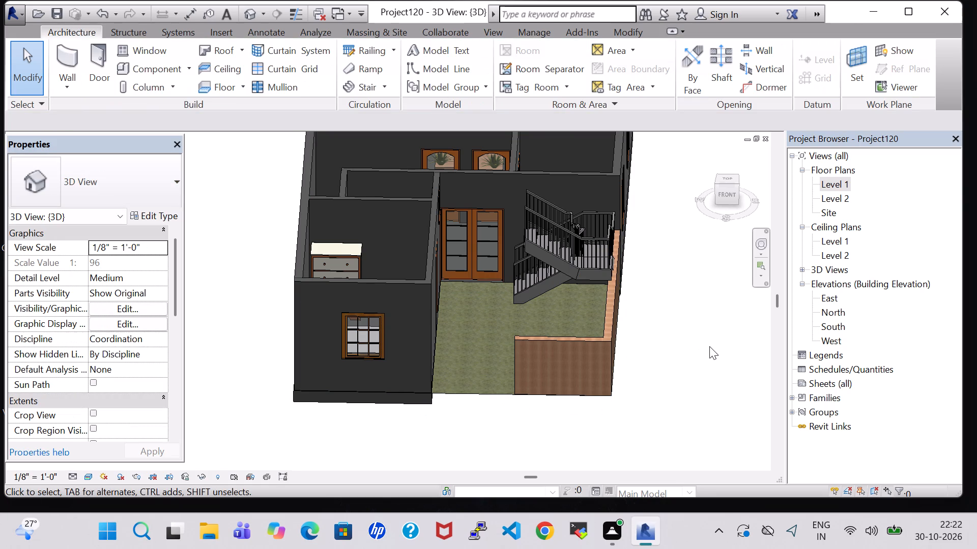
Change the rear boundary wall behind the wash area to the Generic - 5' wall type.
scroll(663, 288, "up", 1)
middle_click_drag(663, 288, 747, 507)
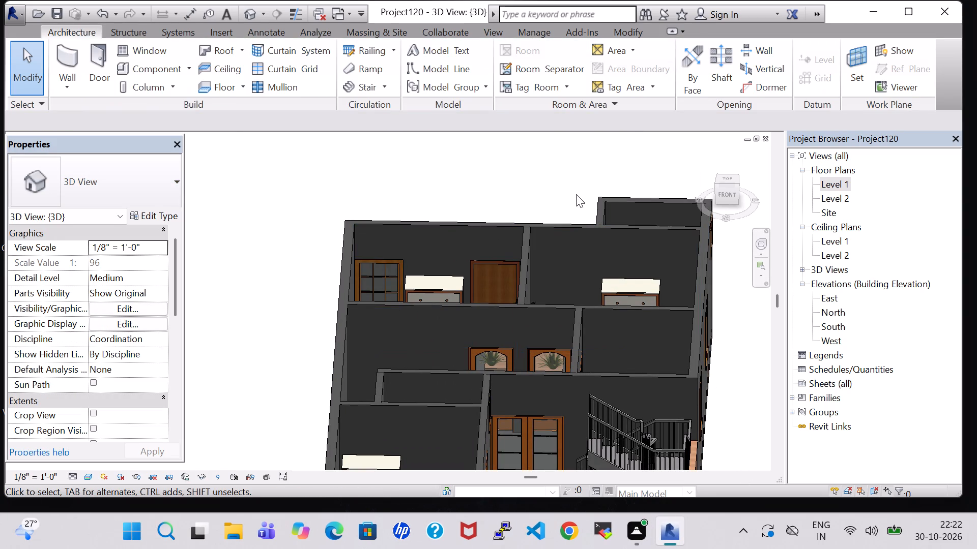
middle_click_drag(576, 192, 590, 243, "shift")
middle_click_drag(497, 161, 537, 256, "shift")
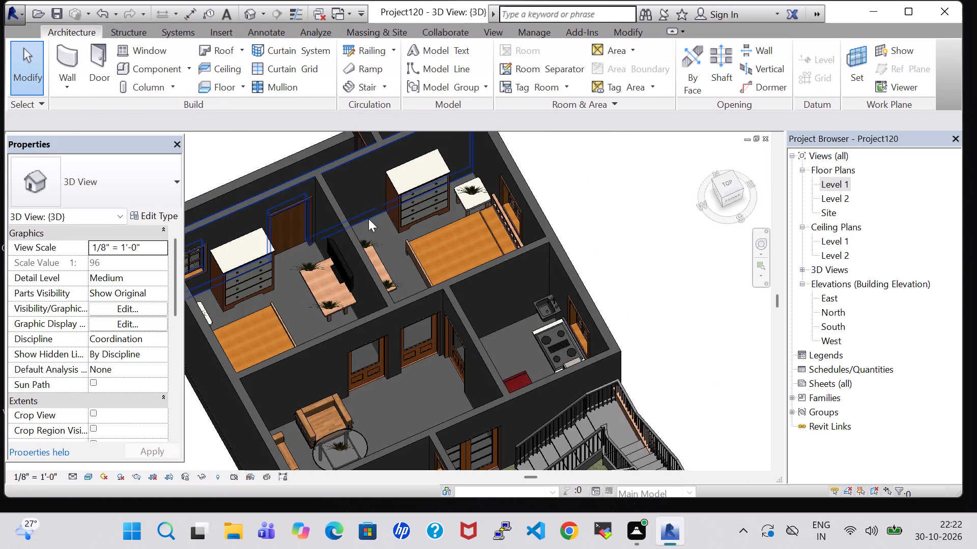
left_click(248, 181)
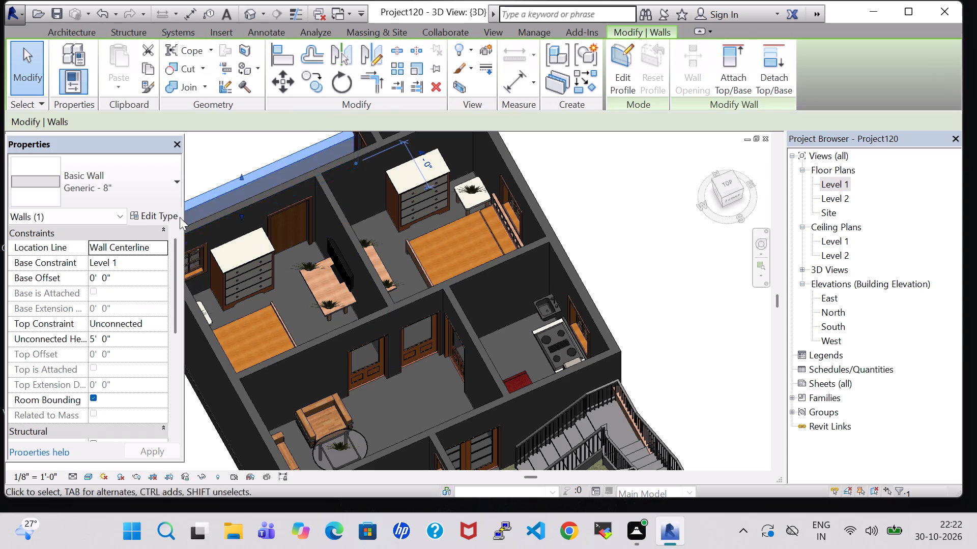
left_click(148, 194)
left_click(112, 491)
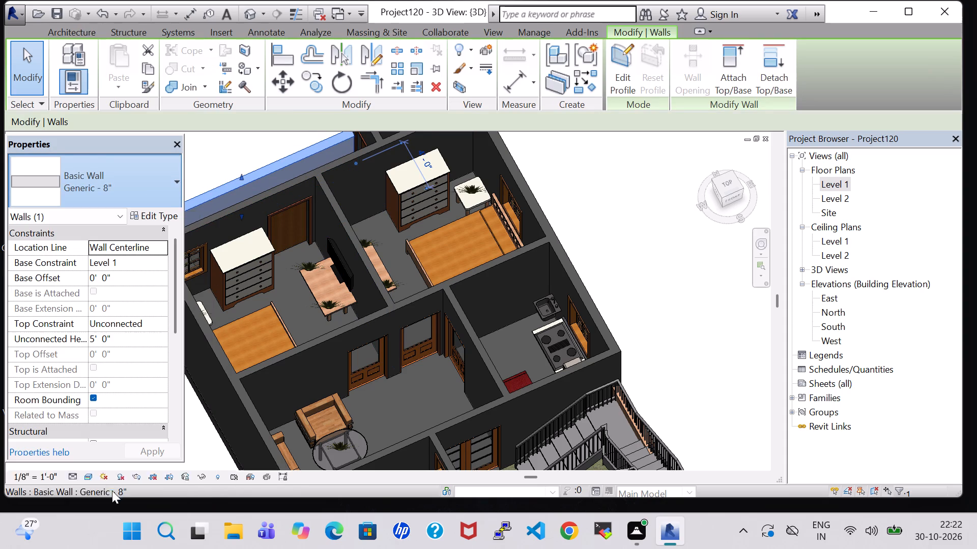
left_click(626, 196)
middle_click_drag(626, 196, 753, 218)
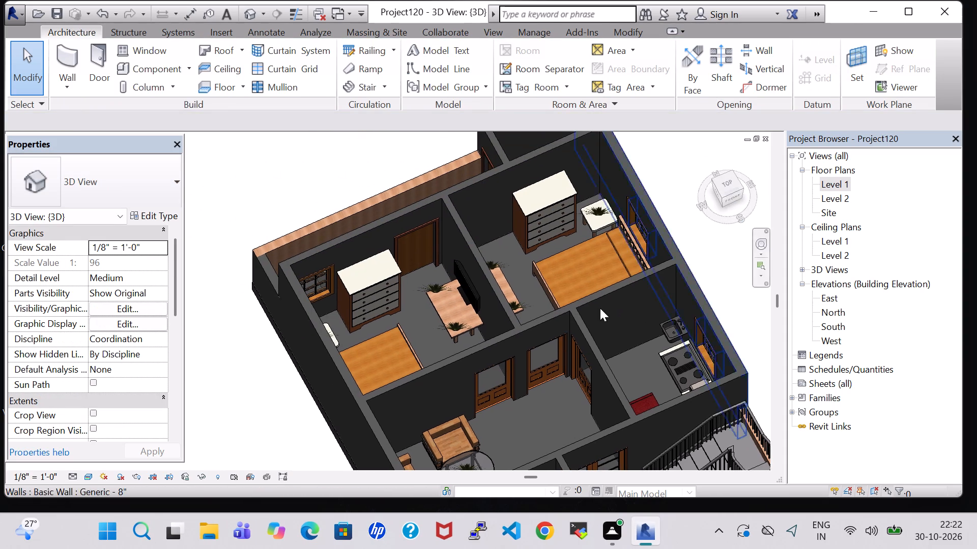
Change the short side boundary wall beside the wash area to the Generic - 5' wall type.
left_click(262, 269)
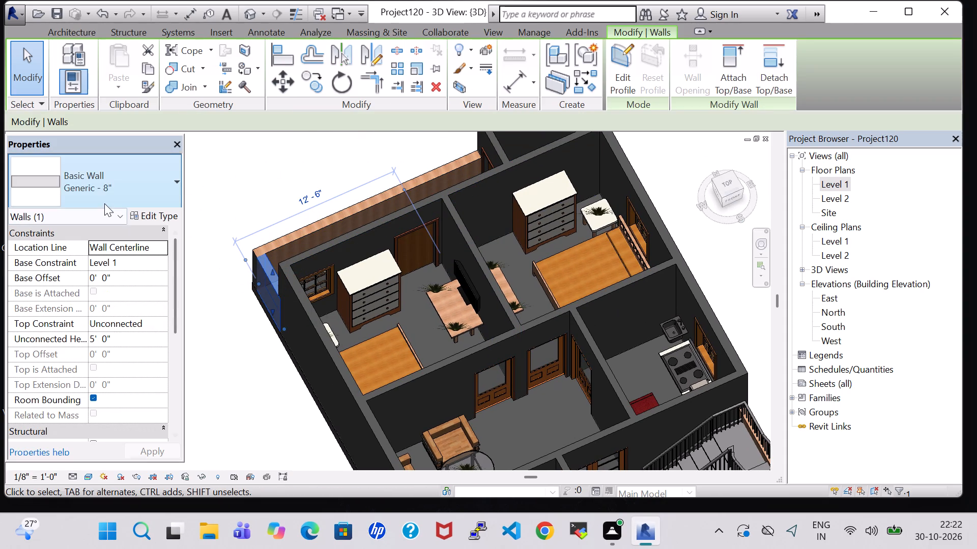
left_click(118, 176)
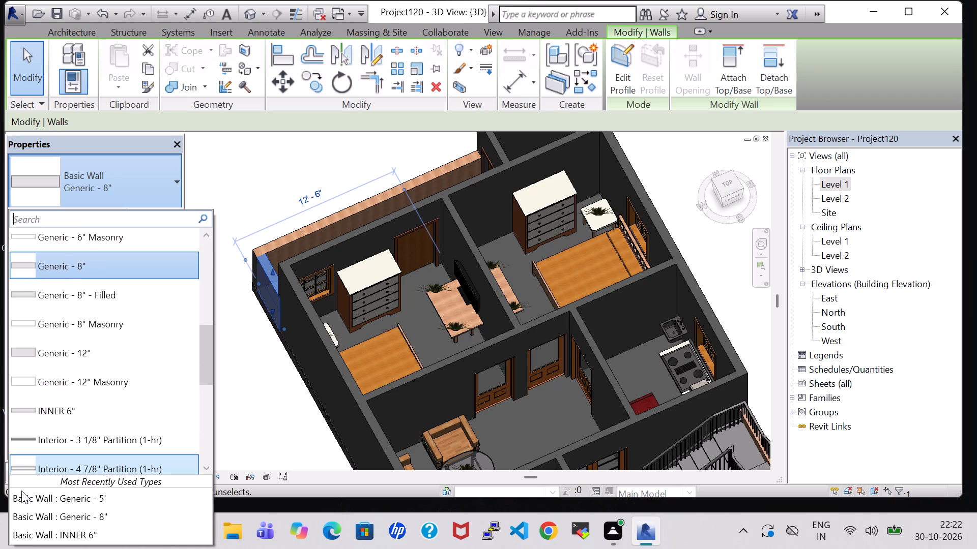
left_click(56, 501)
left_click(226, 192)
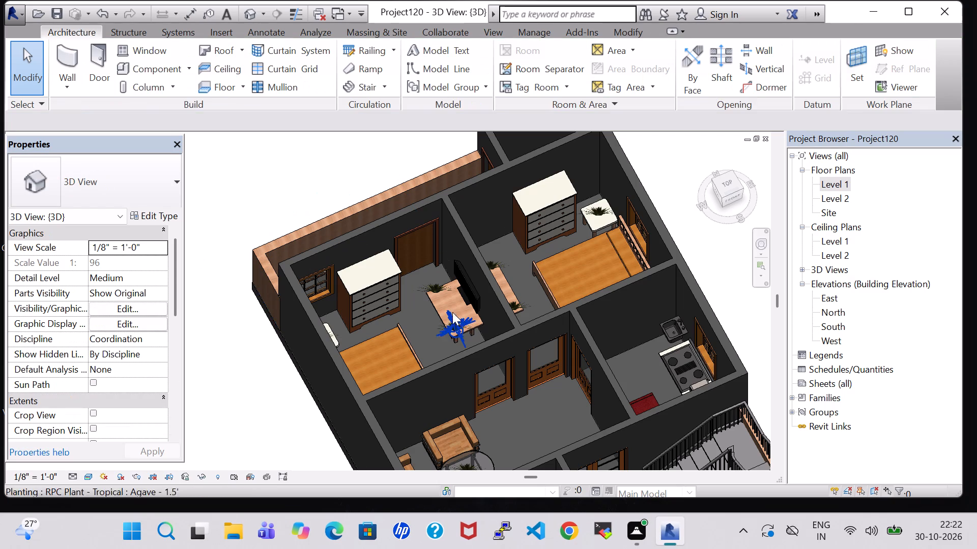
Assign the Brick, Common material to the structure layer of the INNER 6" wall type.
left_click(405, 207)
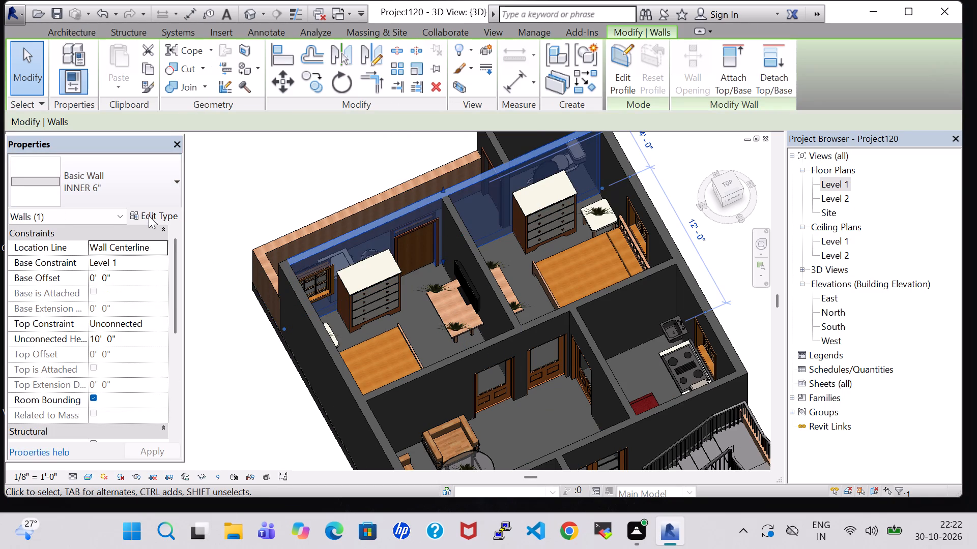
left_click(149, 216)
left_click(476, 213)
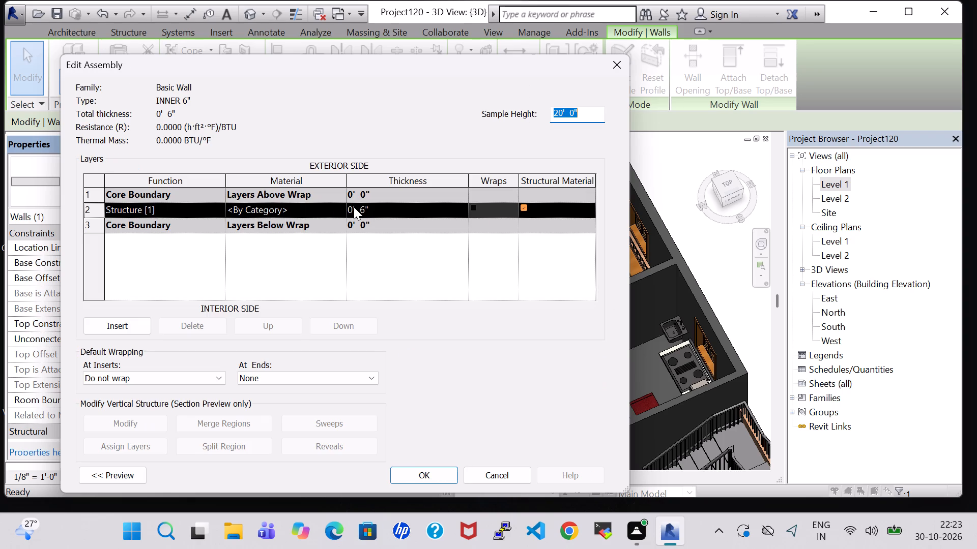
left_click(339, 207)
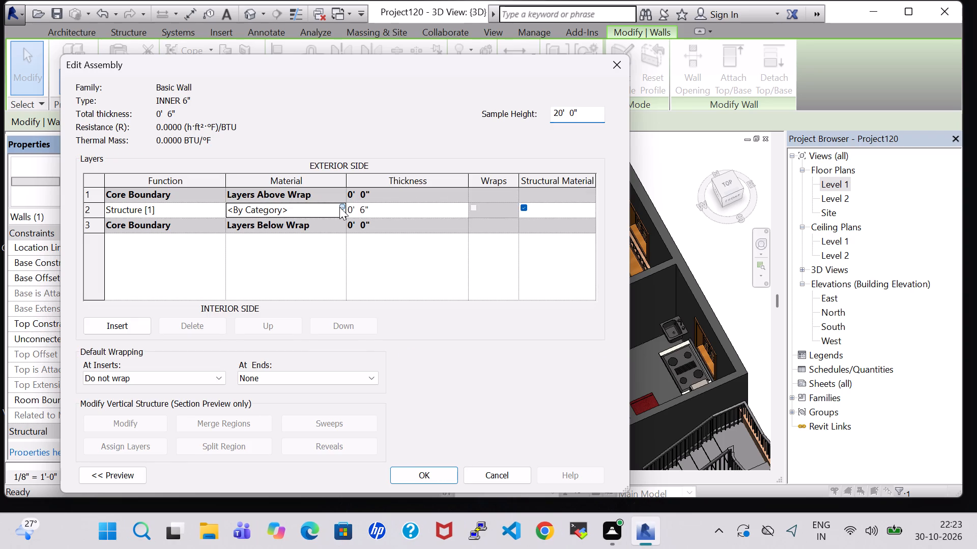
left_click(365, 312)
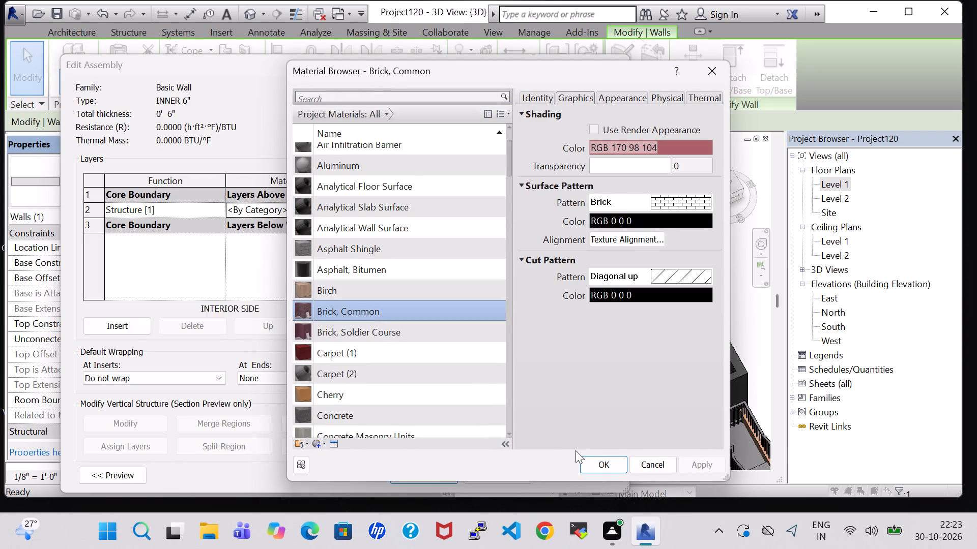
left_click(600, 461)
left_click(432, 469)
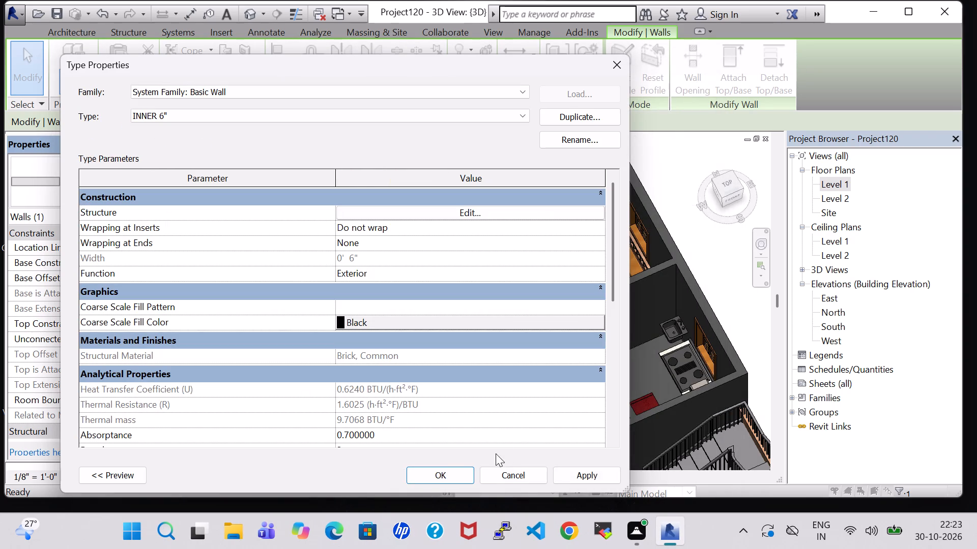
left_click(456, 466)
left_click(456, 473)
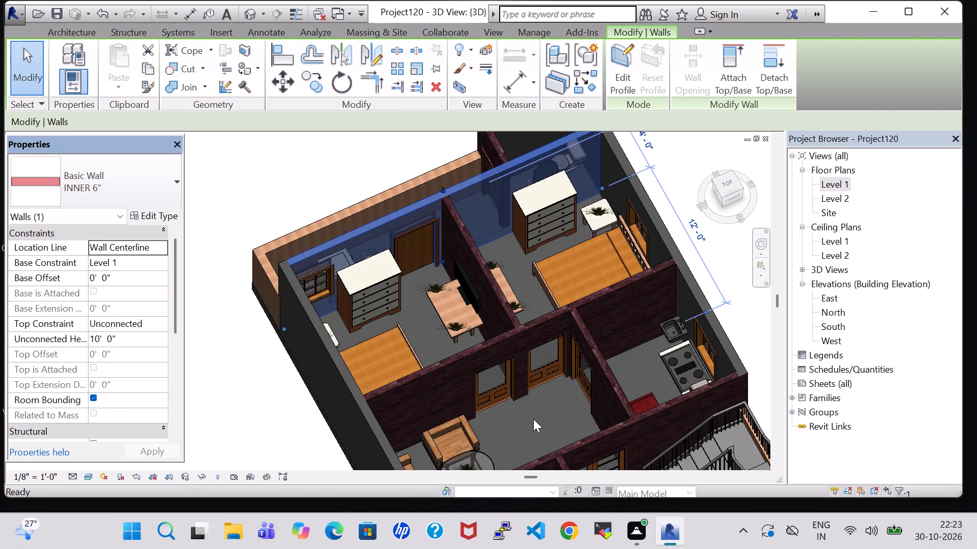
left_click(533, 419)
Assign the Brick, Common material to the structure layer of the Generic - 8" wall type used by the long outer wall.
scroll(533, 419, "down", 2)
middle_click_drag(533, 419, 501, 393)
middle_click_drag(496, 386, 459, 307)
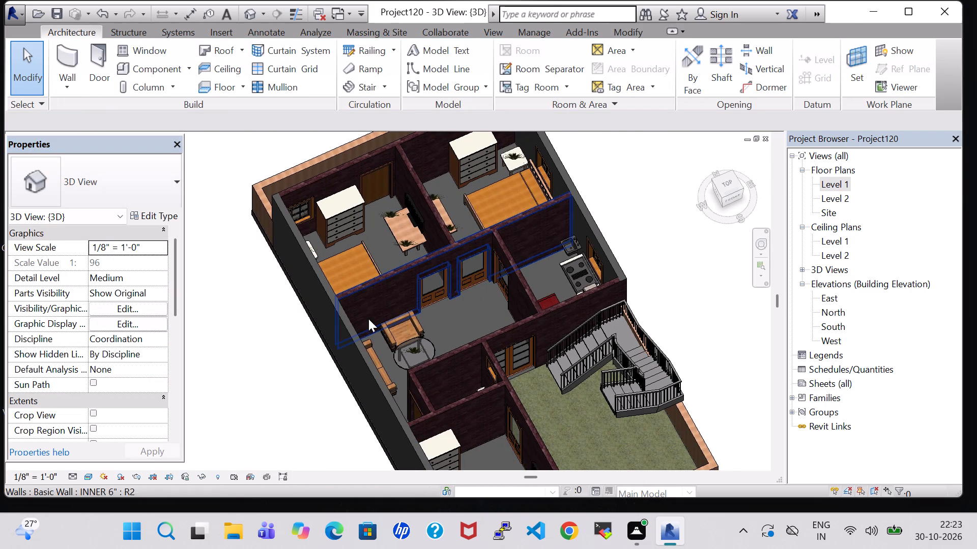
left_click(359, 345)
left_click(159, 212)
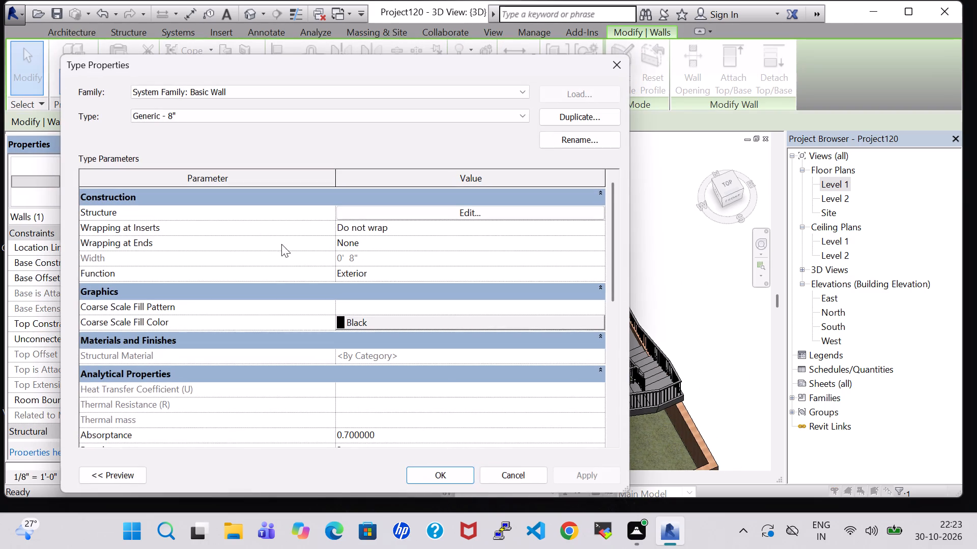
left_click(466, 204)
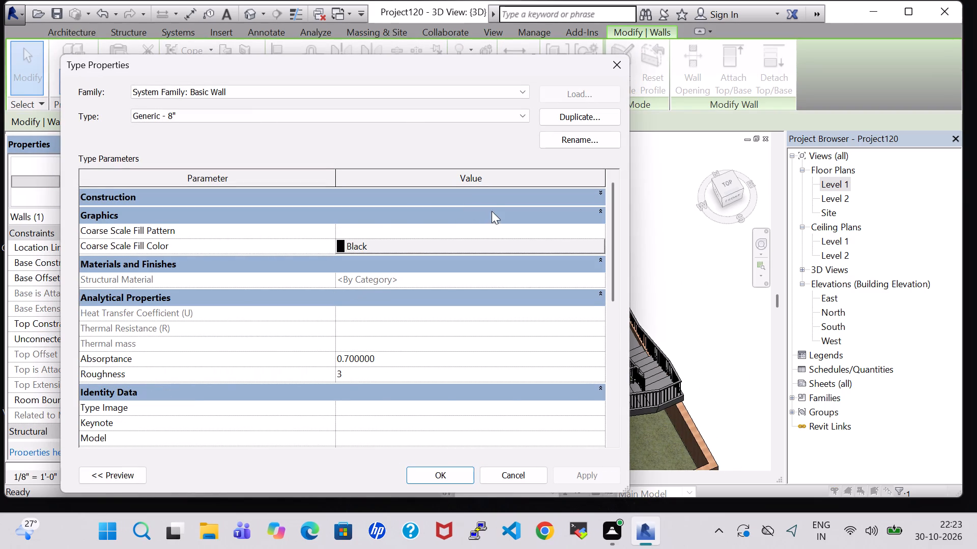
left_click(495, 201)
left_click(475, 214)
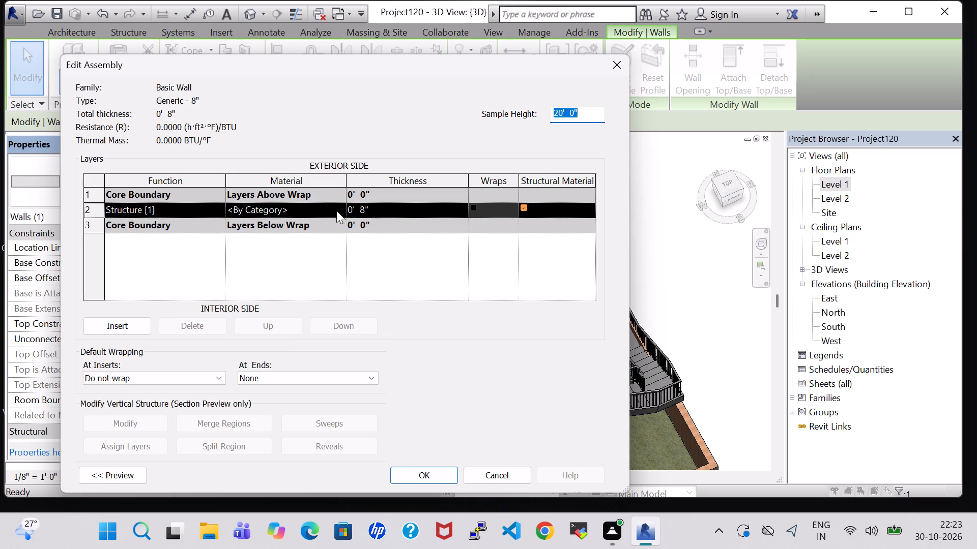
left_click(338, 208)
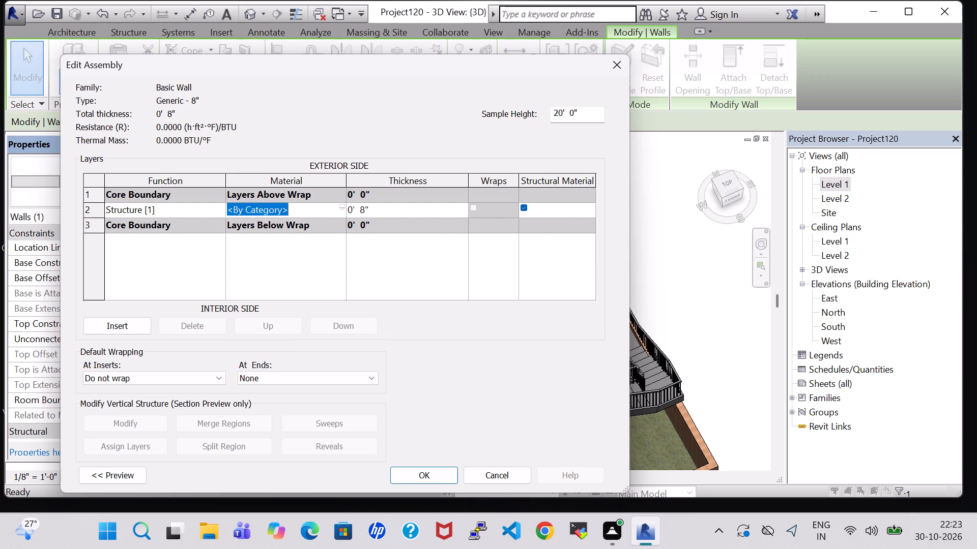
left_click(342, 208)
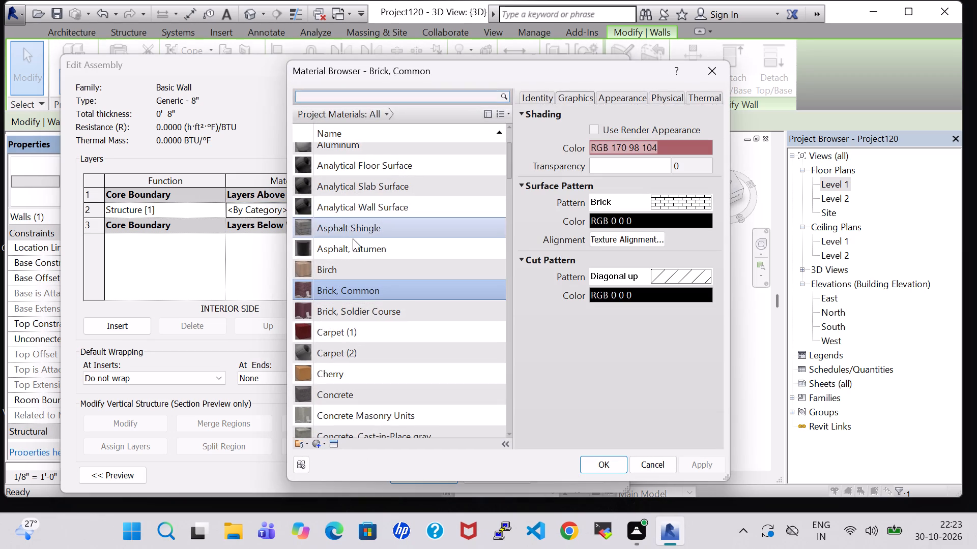
left_click(598, 462)
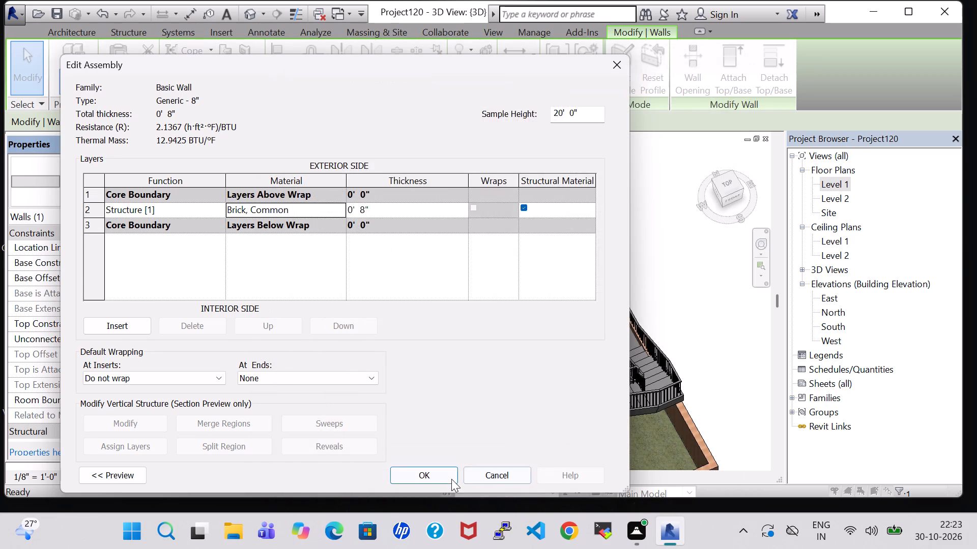
left_click(449, 479)
left_click(446, 470)
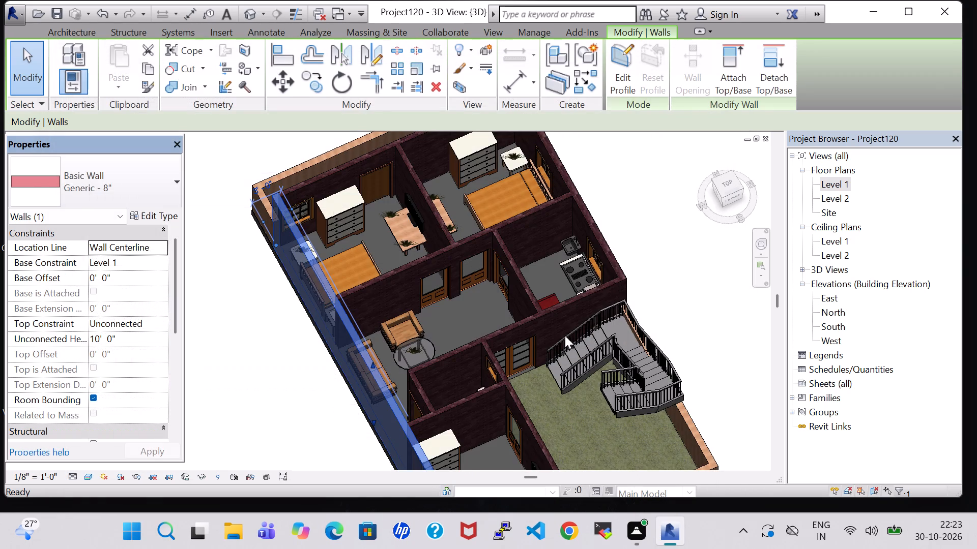
left_click(649, 250)
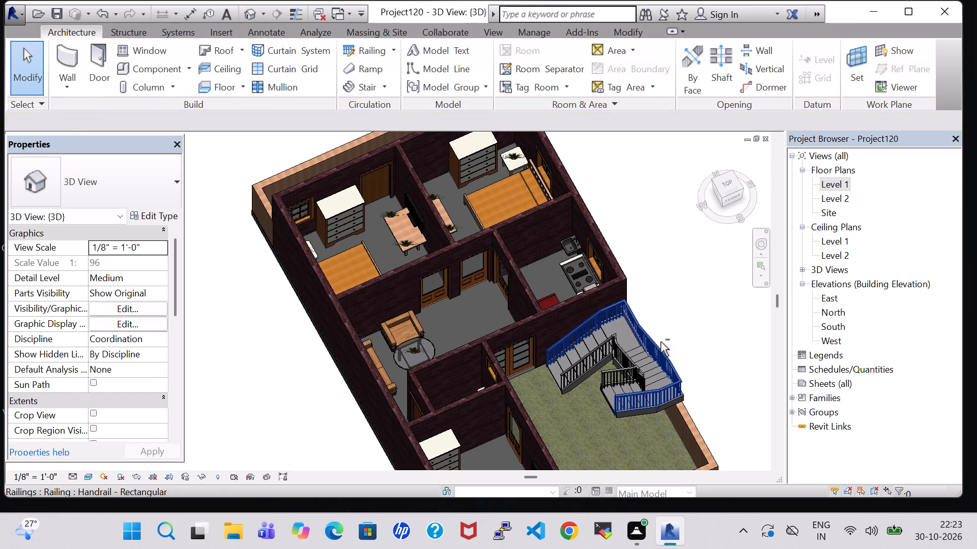
Open the Level 1 floor plan and save the project.
middle_click(660, 342, "shift")
middle_click_drag(660, 342, 659, 334, "shift")
middle_click_drag(650, 289, 607, 266, "shift")
middle_click_drag(450, 278, 444, 227, "shift")
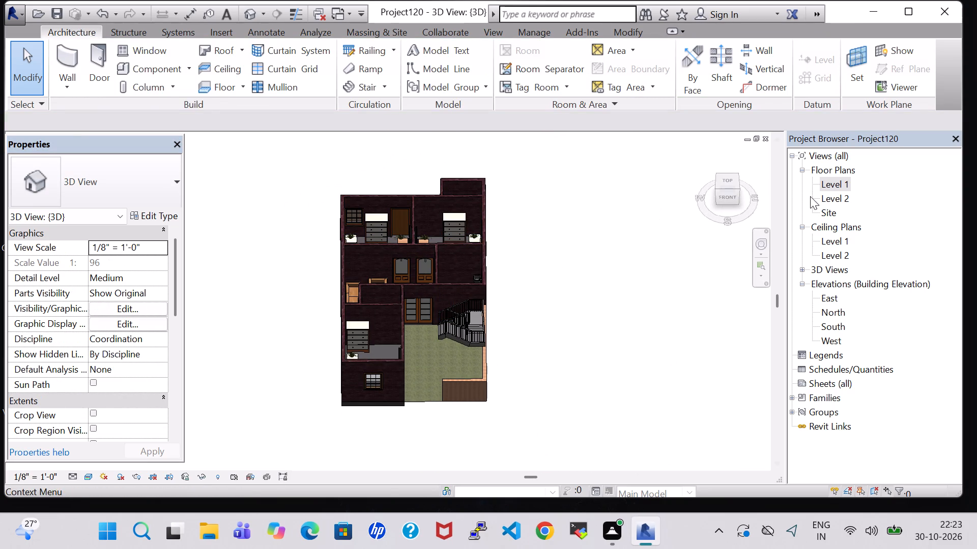
double_click(828, 182)
scroll(304, 201, "down", 4)
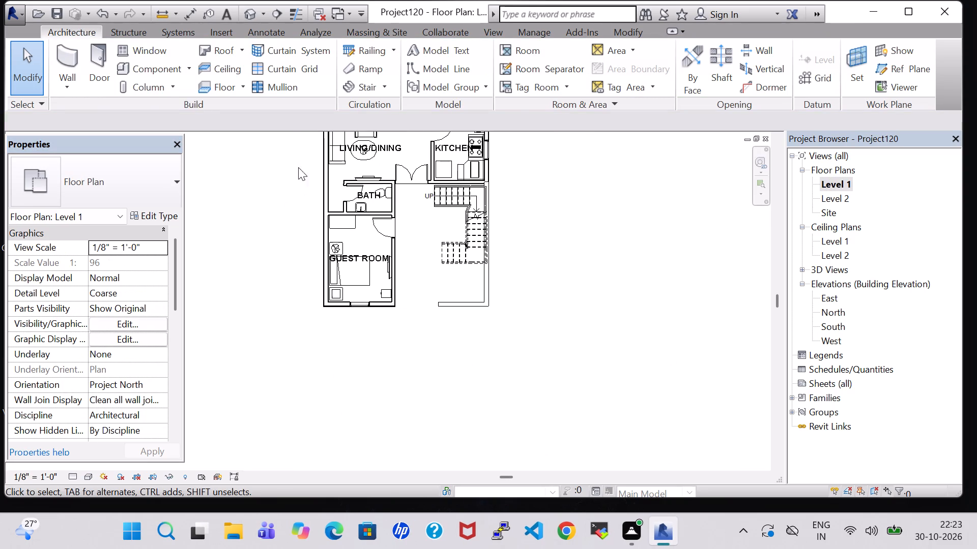
left_click(231, 85)
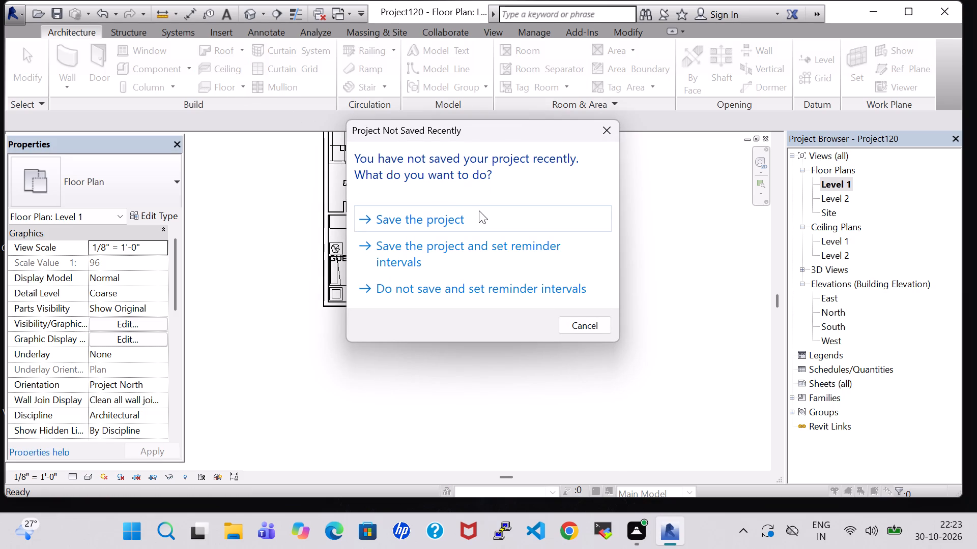
left_click(444, 216)
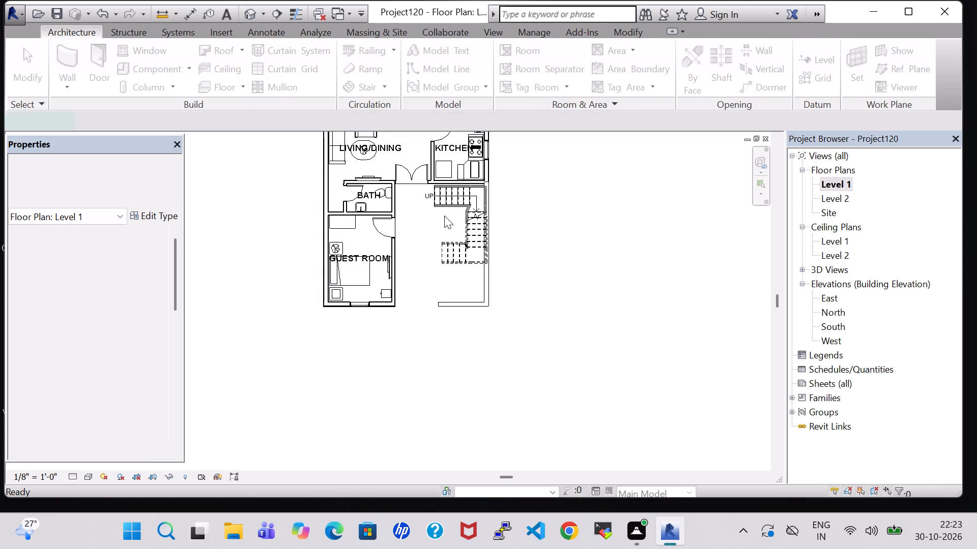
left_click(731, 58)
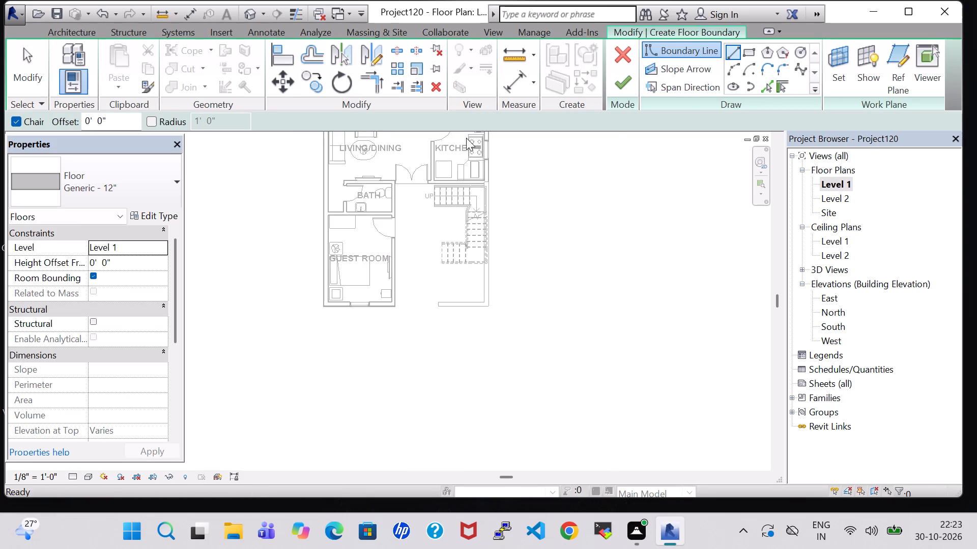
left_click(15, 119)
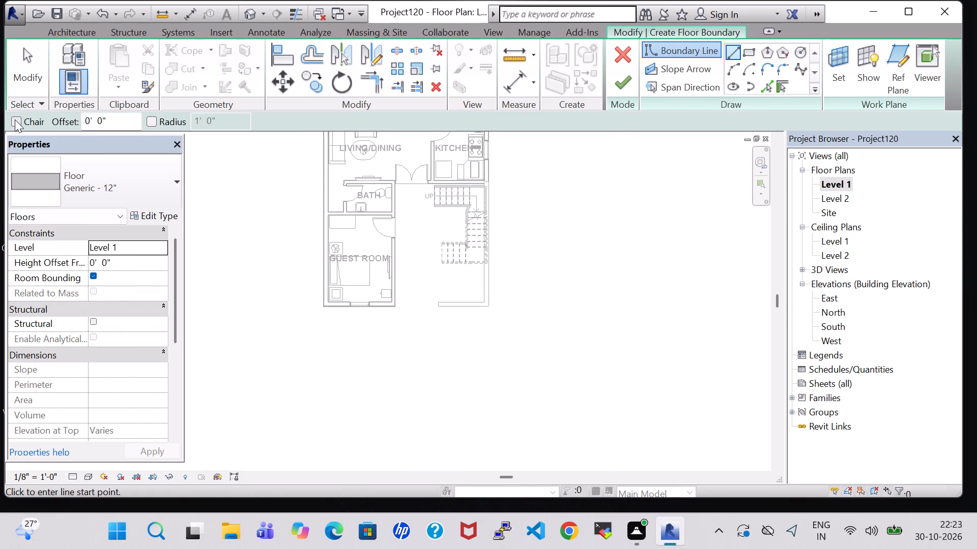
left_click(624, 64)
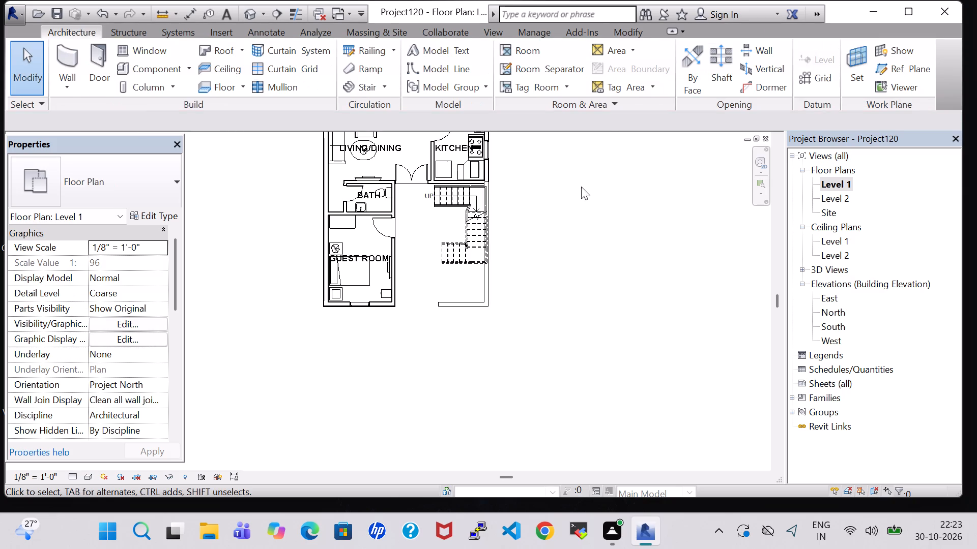
Start a Generic - 12" roof footprint on Level 2 without slope and draw its rear boundary line, about 25'-8" long, behind the wash area and A.BATH.
left_click(217, 53)
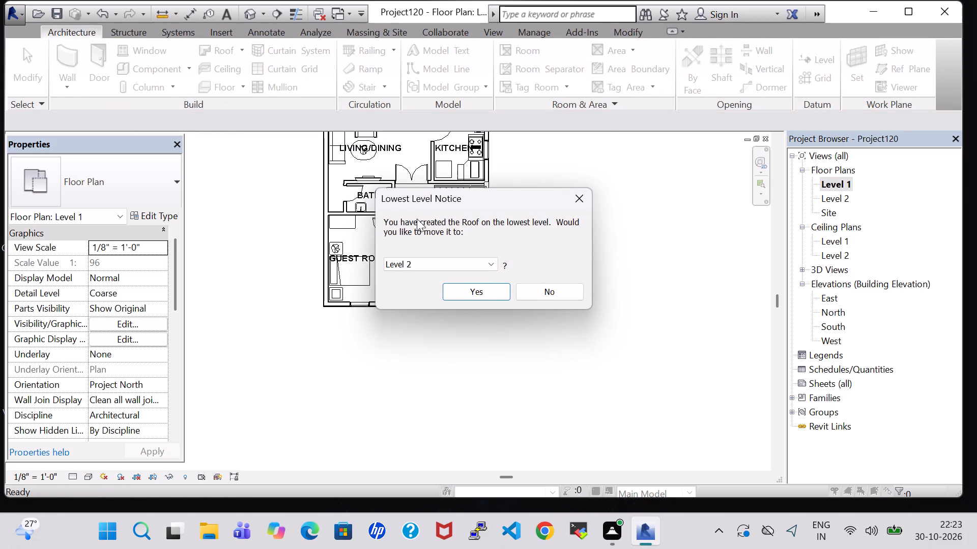
left_click(489, 288)
middle_click_drag(501, 207, 568, 351)
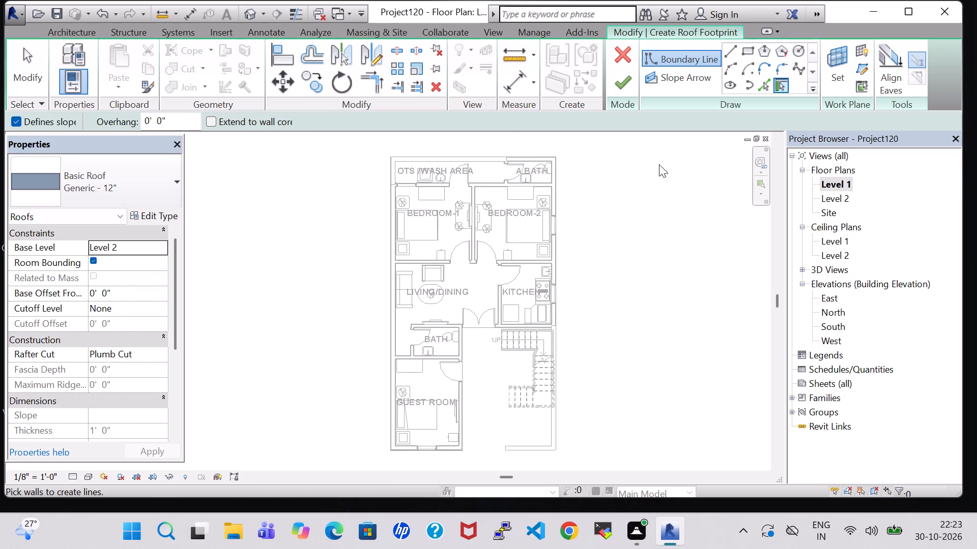
left_click(13, 123)
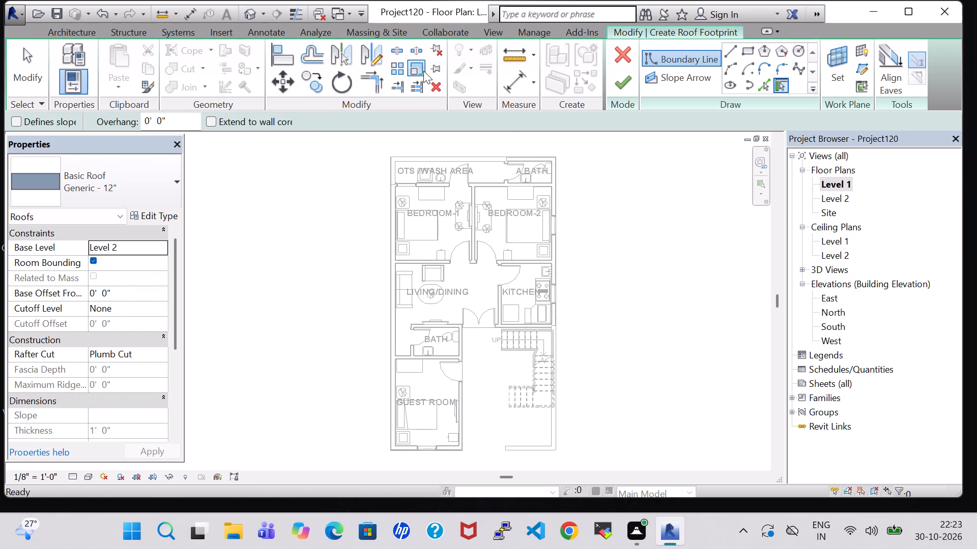
left_click(729, 59)
left_click(729, 47)
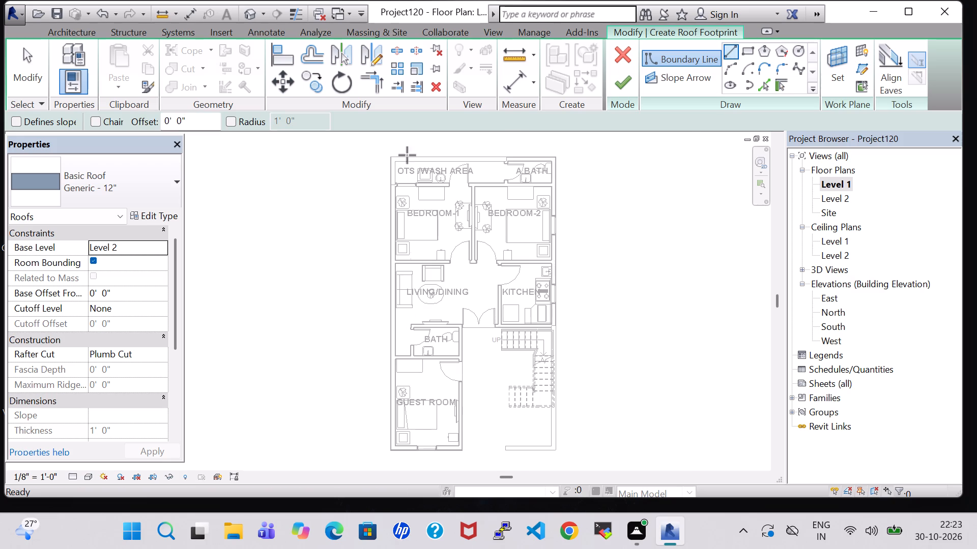
scroll(296, 211, "up", 6)
middle_click_drag(406, 205, 365, 338)
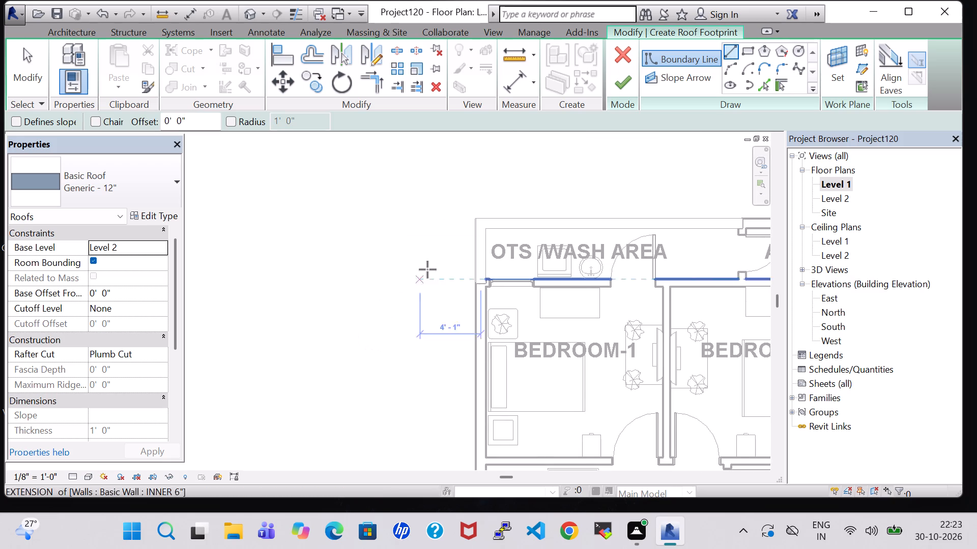
left_click(476, 218)
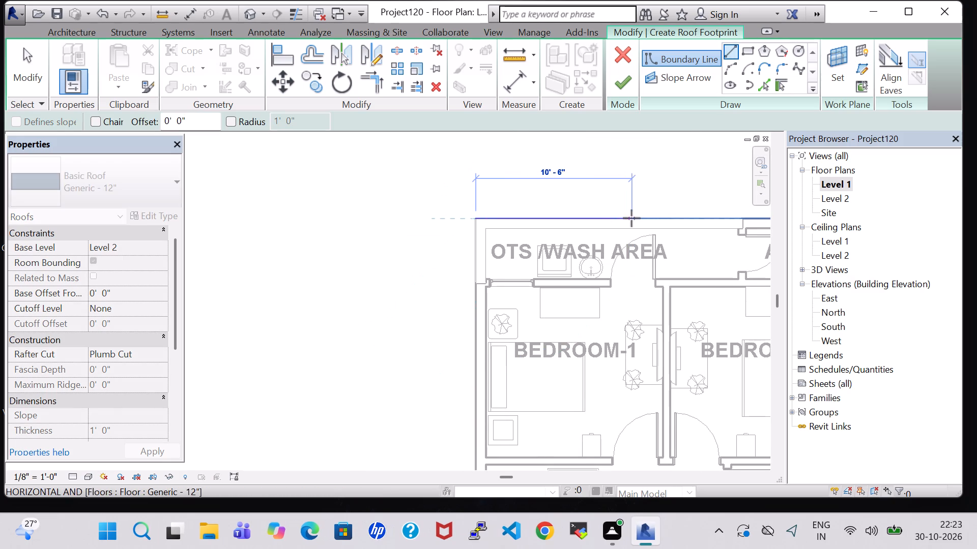
middle_click_drag(631, 218, 280, 225)
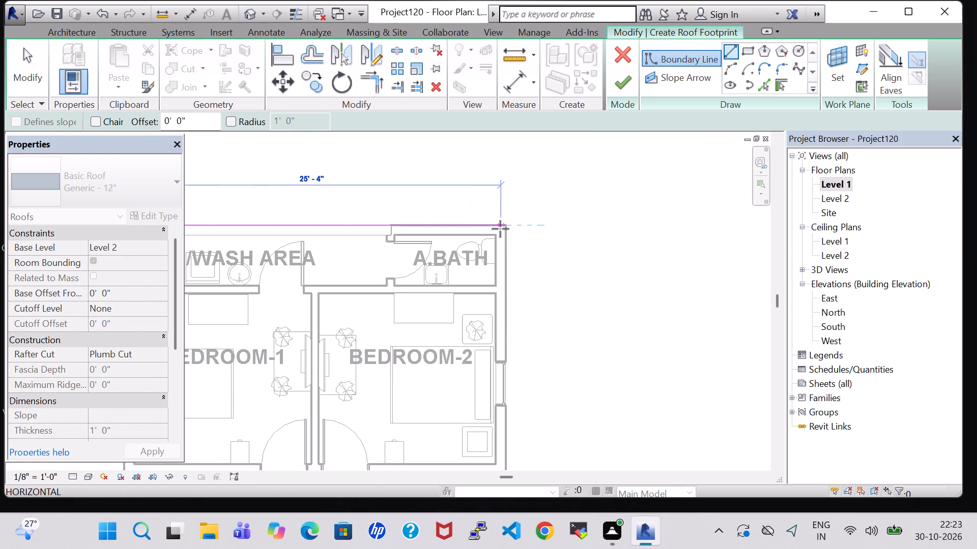
left_click(506, 227)
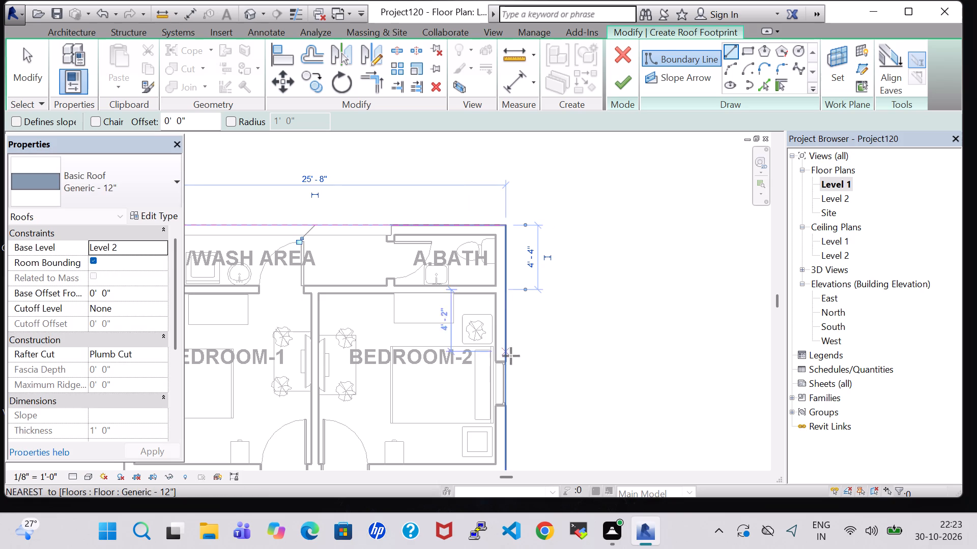
Draw the roof's side boundary line from the A.BATH outer corner past the stair to the front boundary wall corner.
middle_click_drag(511, 435, 518, 264)
middle_click_drag(518, 252, 518, 242)
middle_click_drag(513, 455, 518, 379)
middle_click(518, 377)
middle_click_drag(555, 206, 579, 419)
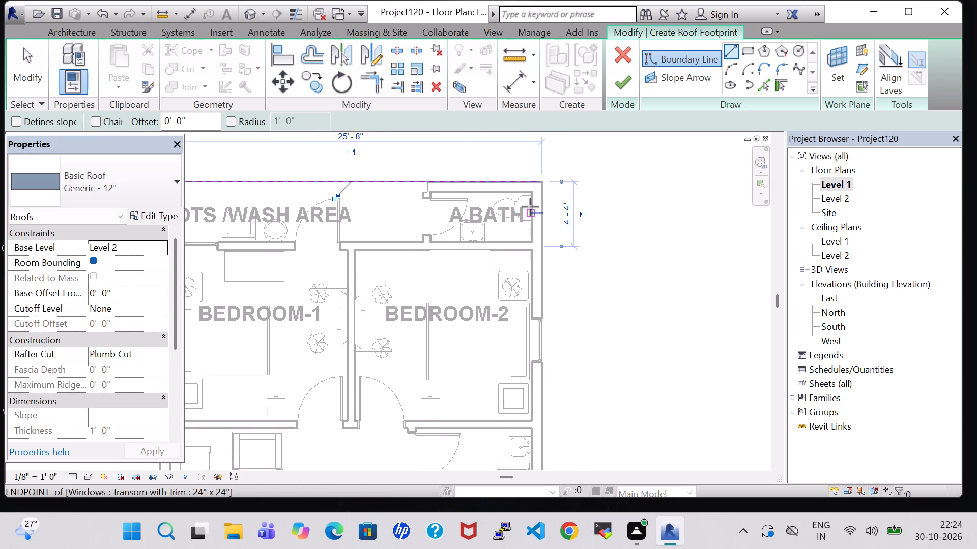
left_click(543, 180)
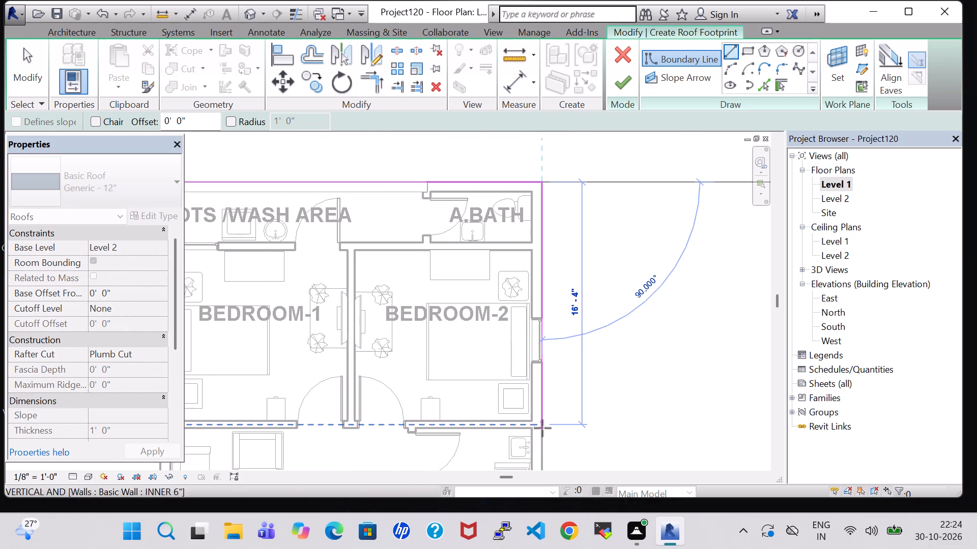
middle_click_drag(542, 428, 544, 201)
scroll(543, 435, "up", 1)
middle_click_drag(543, 435, 550, 208)
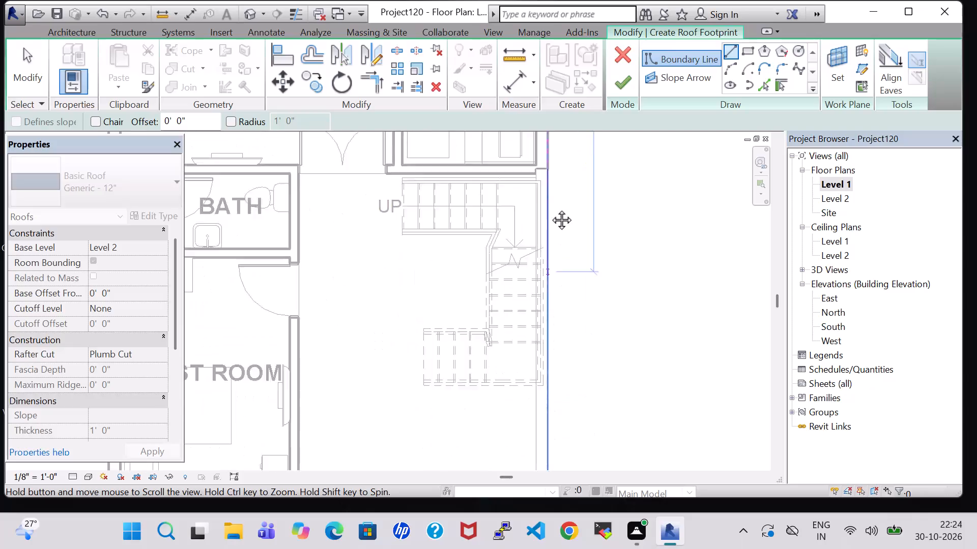
middle_click_drag(550, 208, 550, 189)
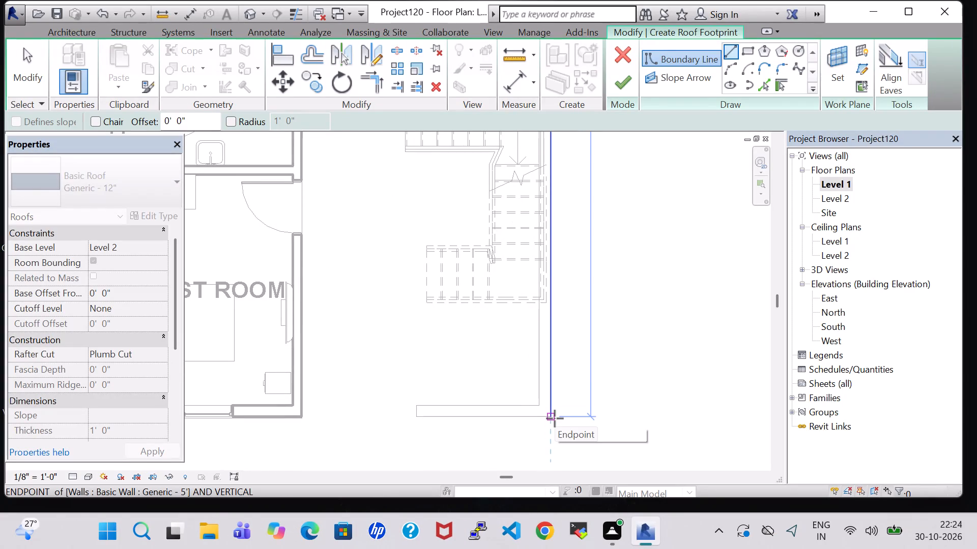
left_click(551, 417)
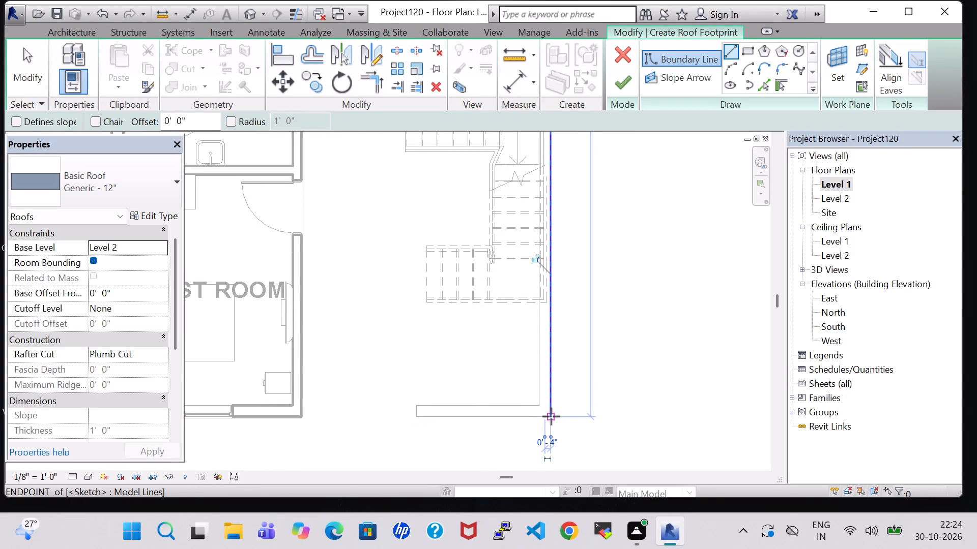
Draw the roof's front boundary line about 25'-9" to the guest room corner and close the loop along the BEDROOM-1 side.
left_click(551, 416)
middle_click_drag(318, 417, 609, 406)
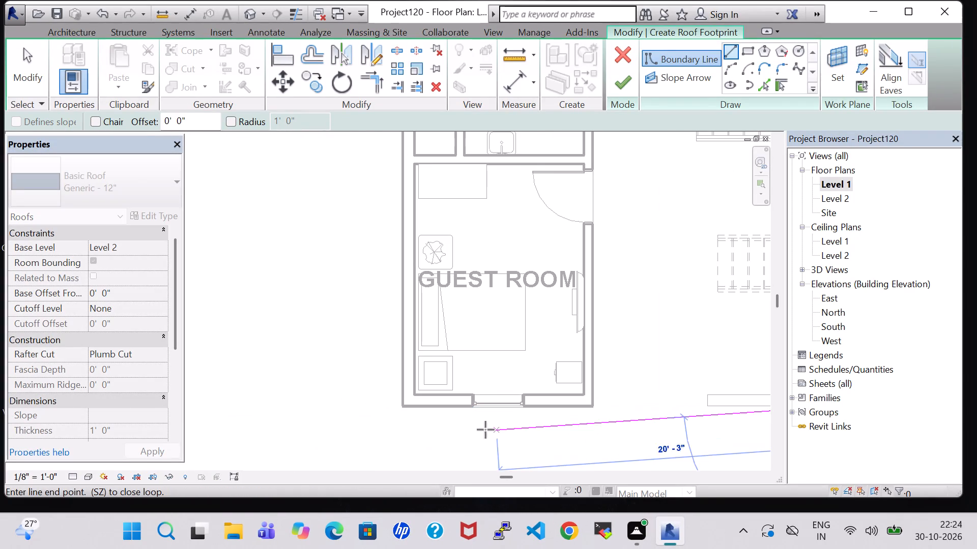
left_click(402, 408)
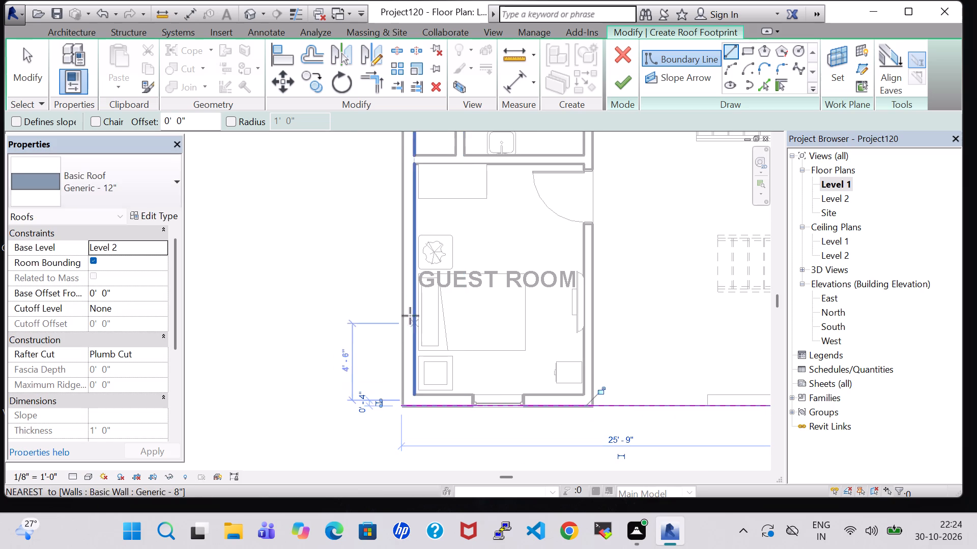
left_click(403, 405)
middle_click_drag(406, 240, 427, 431)
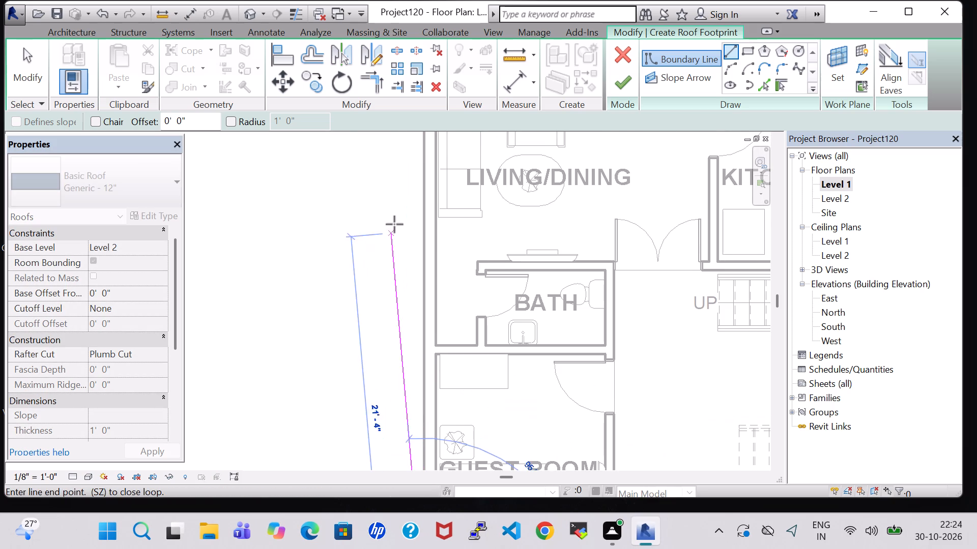
middle_click_drag(425, 192, 440, 429)
middle_click_drag(441, 217, 467, 453)
scroll(467, 453, "up", 1)
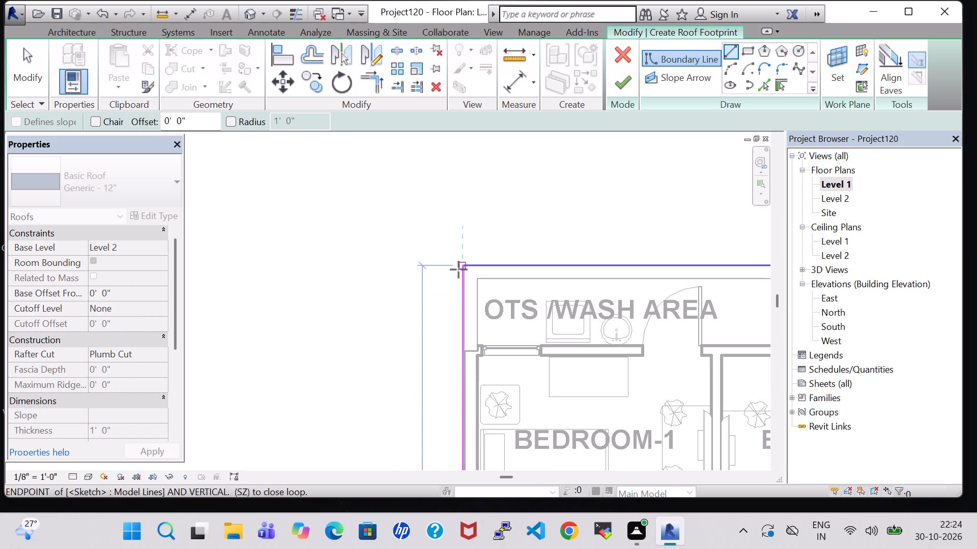
left_click(463, 268)
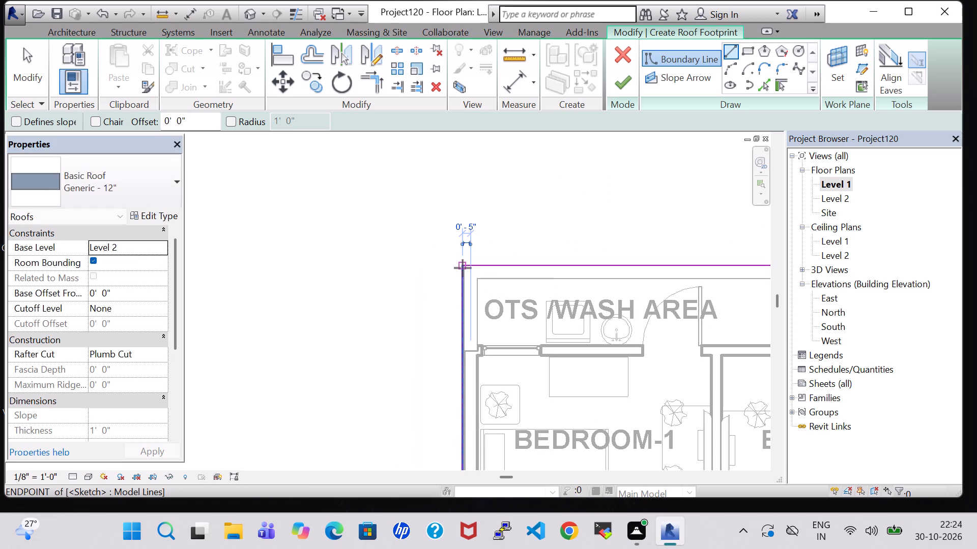
Finish the roof footprint and attach the highlighted walls to the roof.
left_click(619, 80)
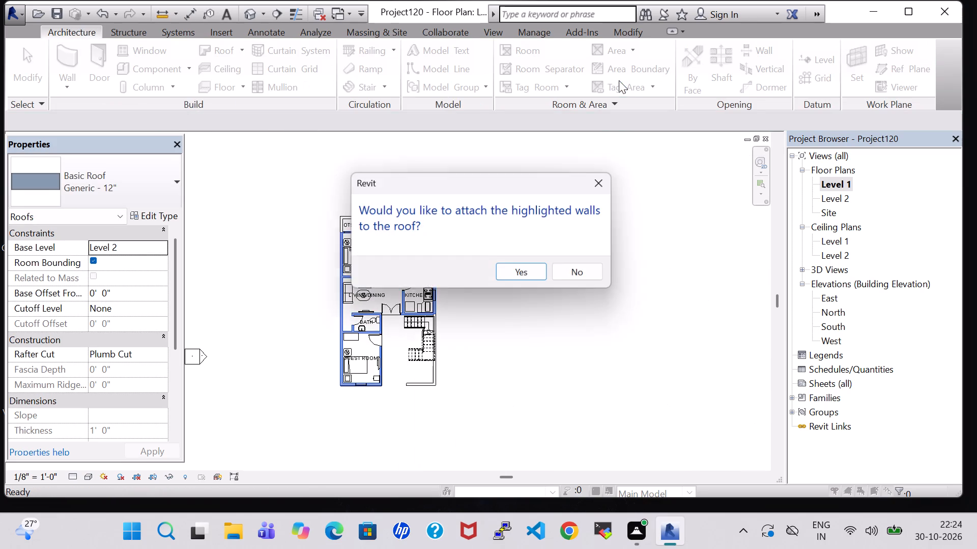
left_click(532, 276)
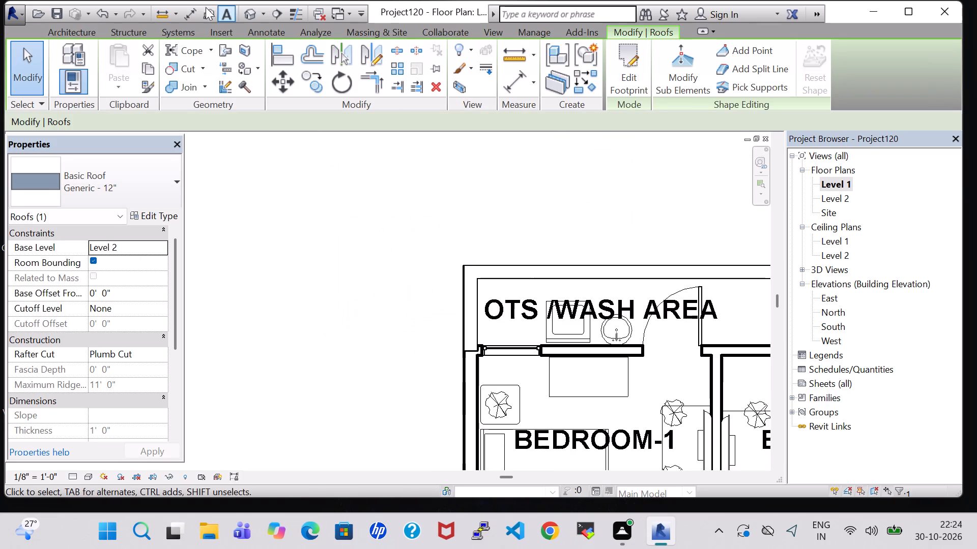
In the 3D view, assign the Brick, Soldier Course material to the structure layer of the Generic - 12" roof type.
left_click(253, 6)
left_click(409, 357)
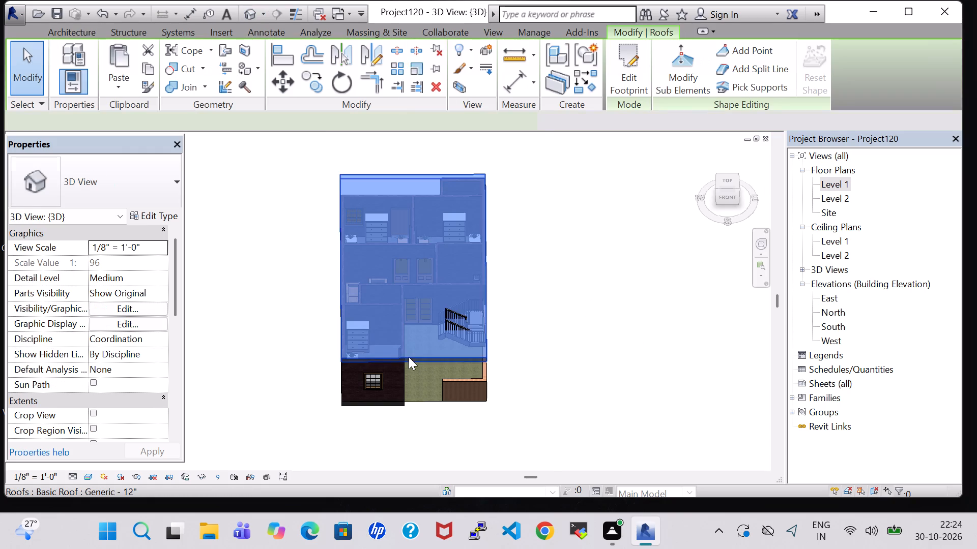
left_click(151, 213)
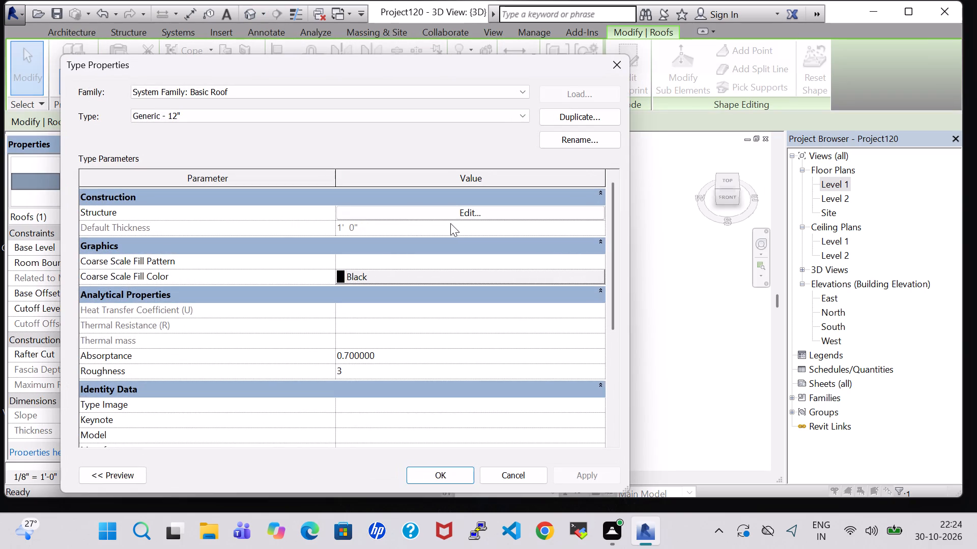
left_click(466, 214)
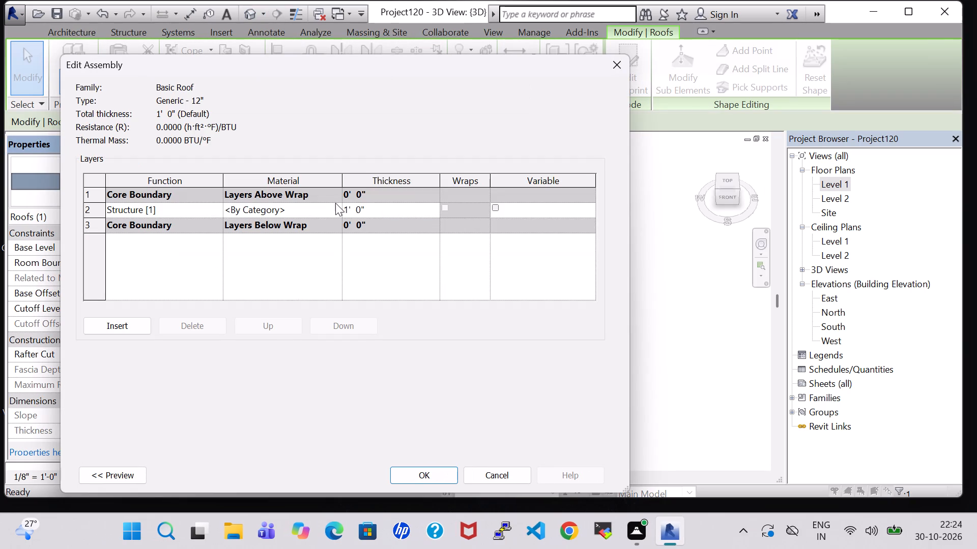
left_click(338, 205)
left_click(351, 317)
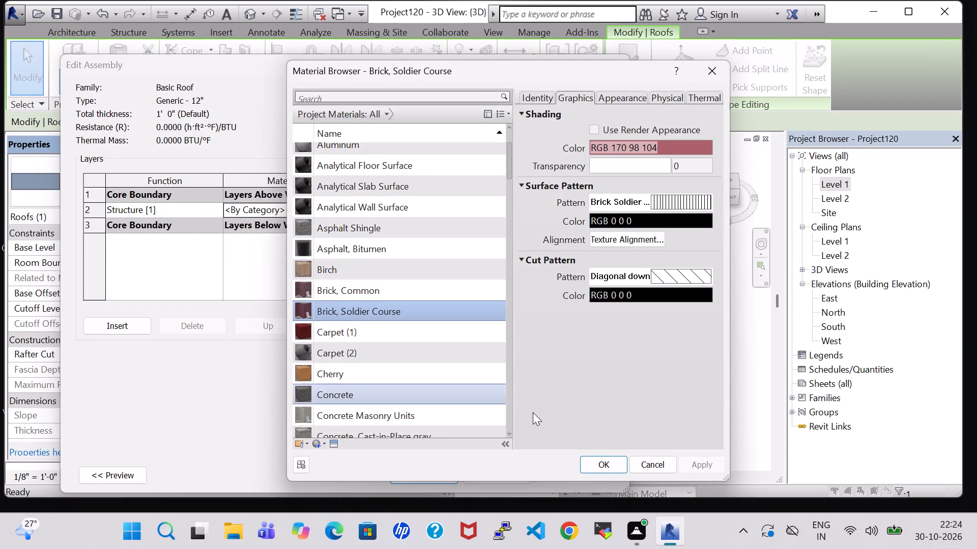
left_click(602, 468)
left_click(435, 471)
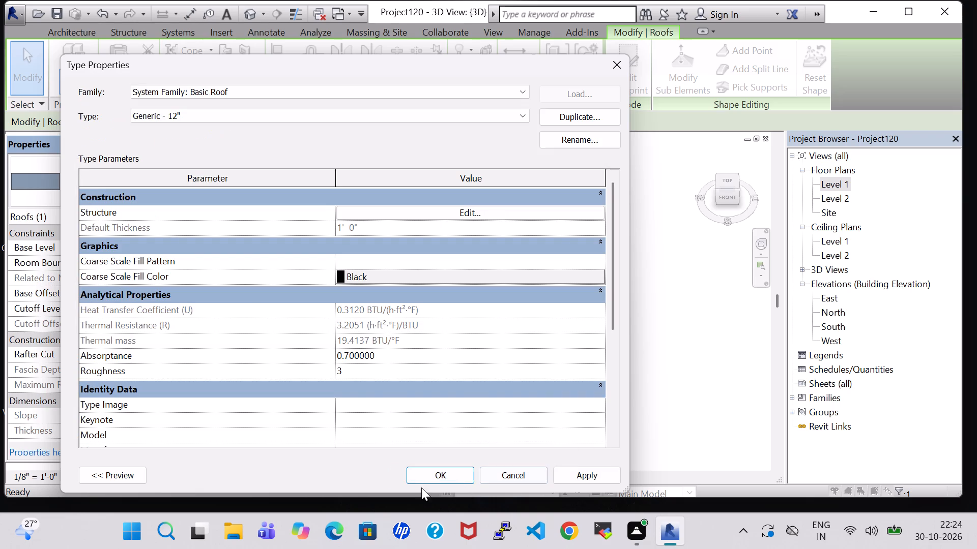
left_click(427, 476)
left_click(571, 356)
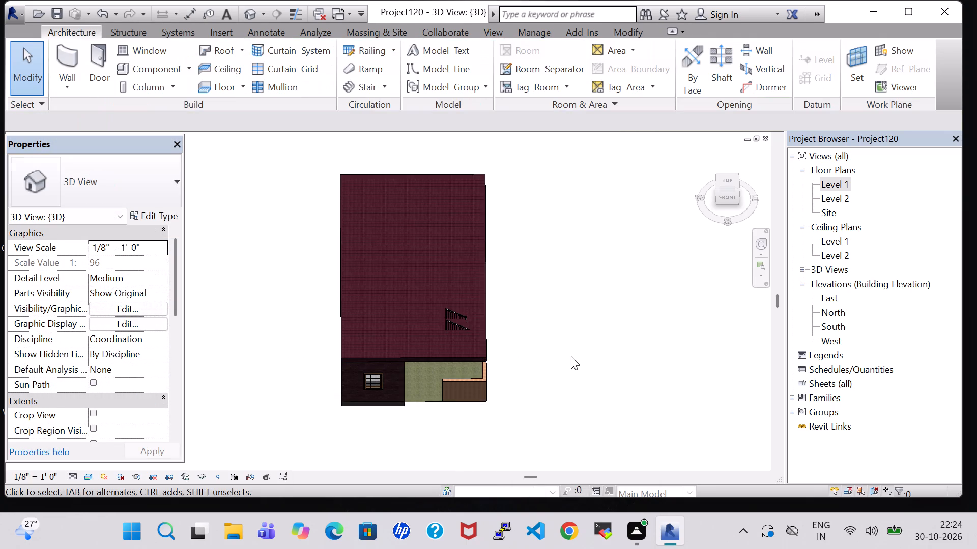
Examine the roof in 3D from the front, back and top, including where the stair railing meets it.
middle_click_drag(524, 400, 518, 272, "shift")
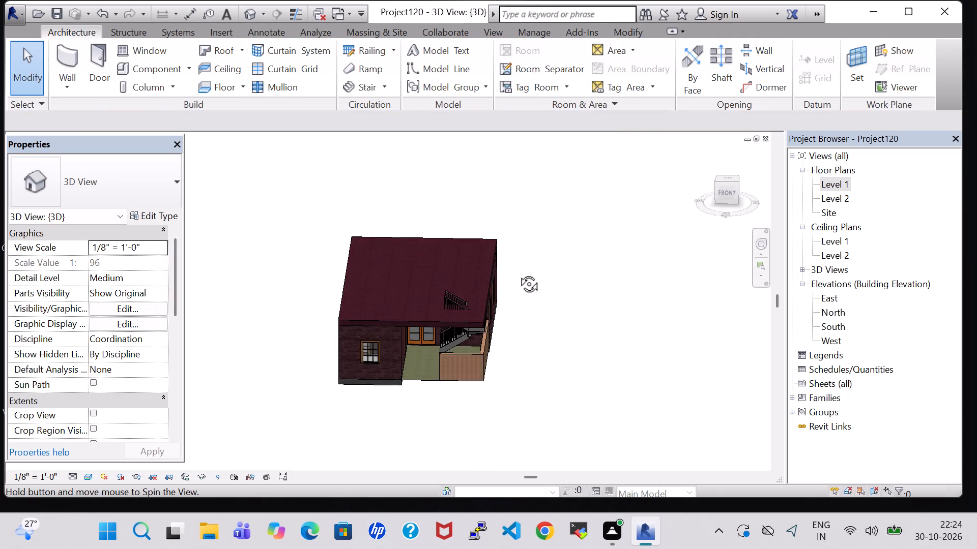
middle_click_drag(518, 272, 511, 247, "shift")
middle_click(511, 247, "shift")
scroll(503, 257, "up", 5)
middle_click_drag(503, 257, 527, 282)
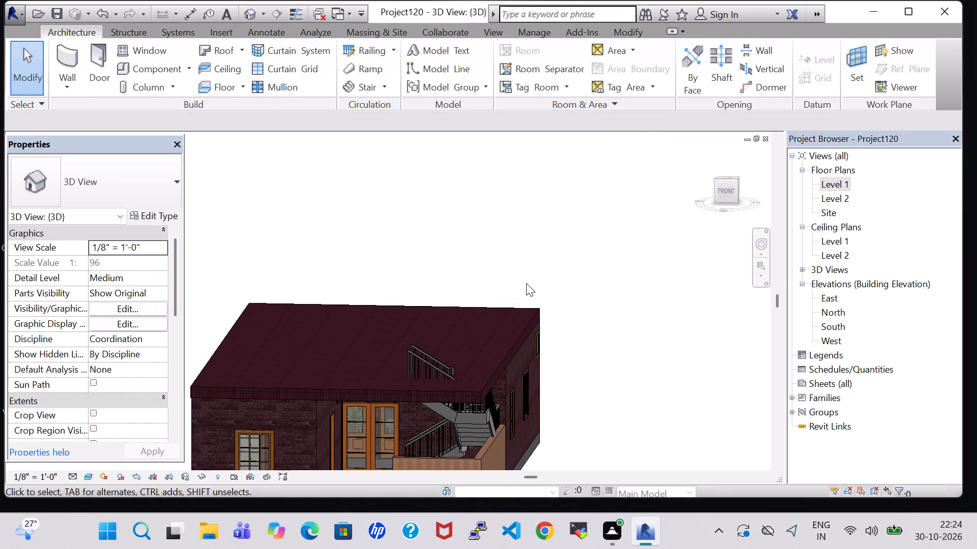
left_click(723, 175)
left_click(728, 177)
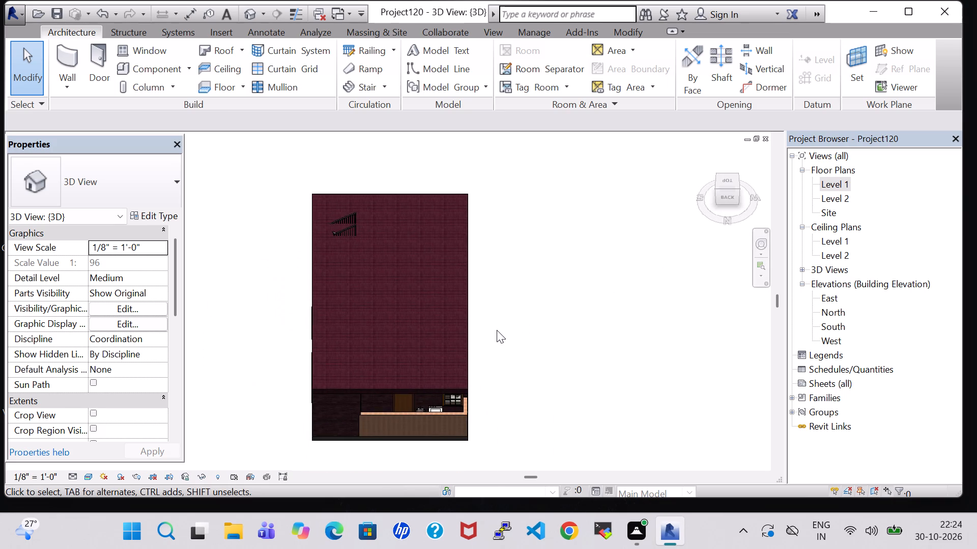
left_click(727, 171)
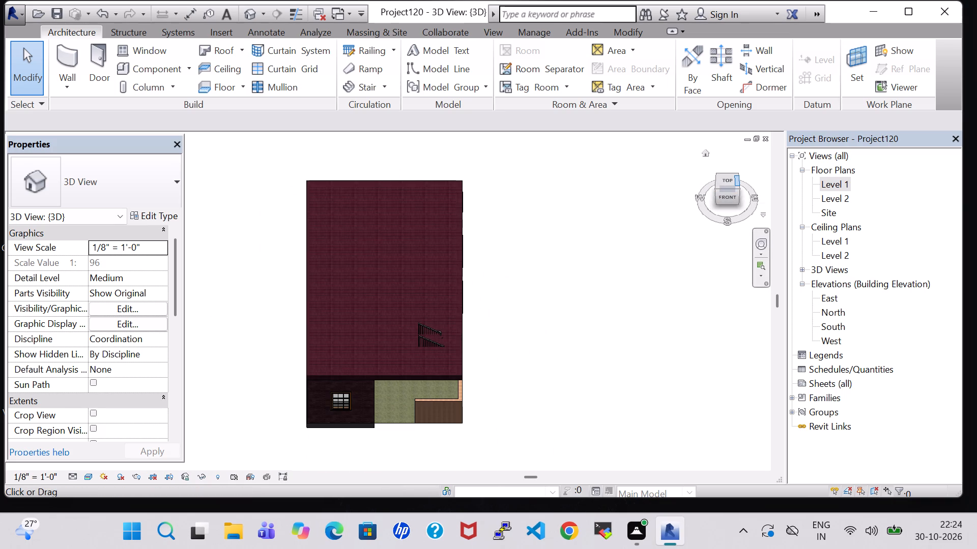
left_click(727, 181)
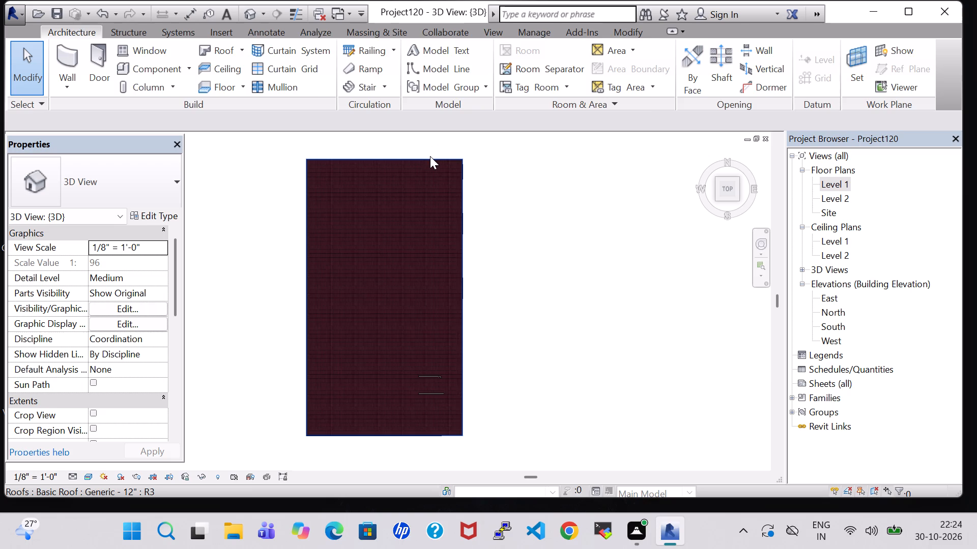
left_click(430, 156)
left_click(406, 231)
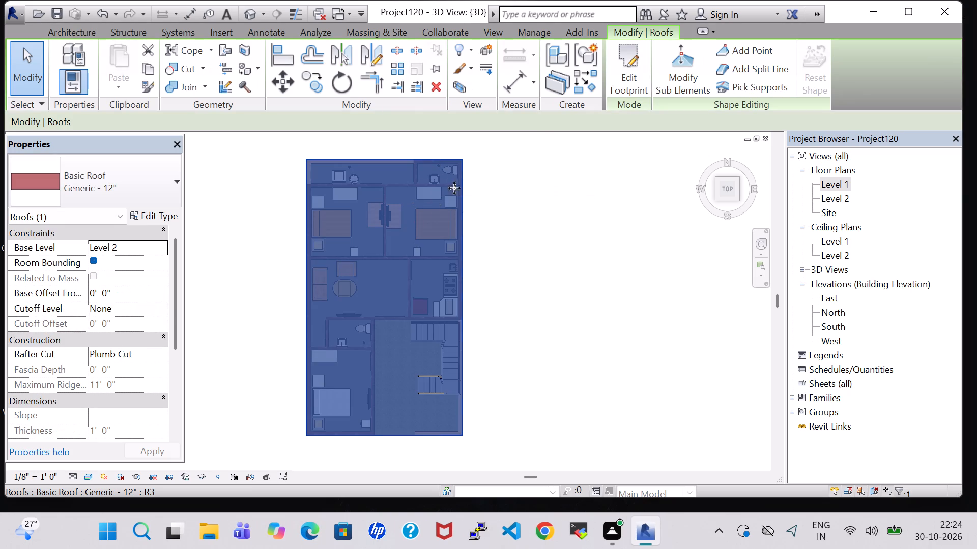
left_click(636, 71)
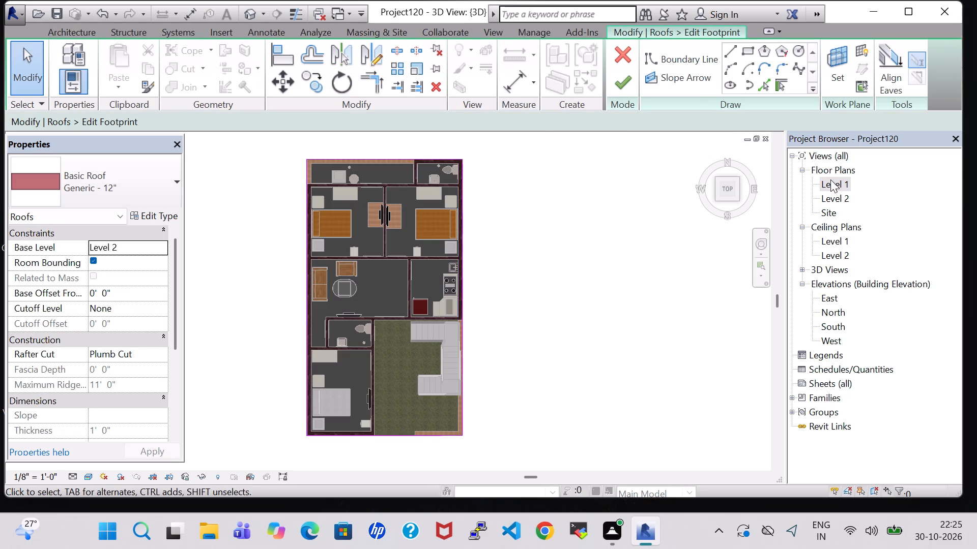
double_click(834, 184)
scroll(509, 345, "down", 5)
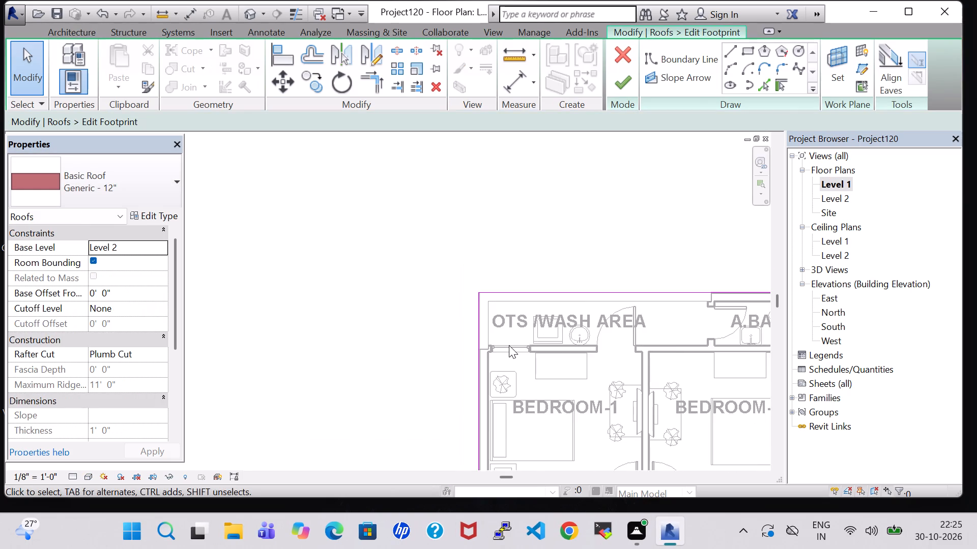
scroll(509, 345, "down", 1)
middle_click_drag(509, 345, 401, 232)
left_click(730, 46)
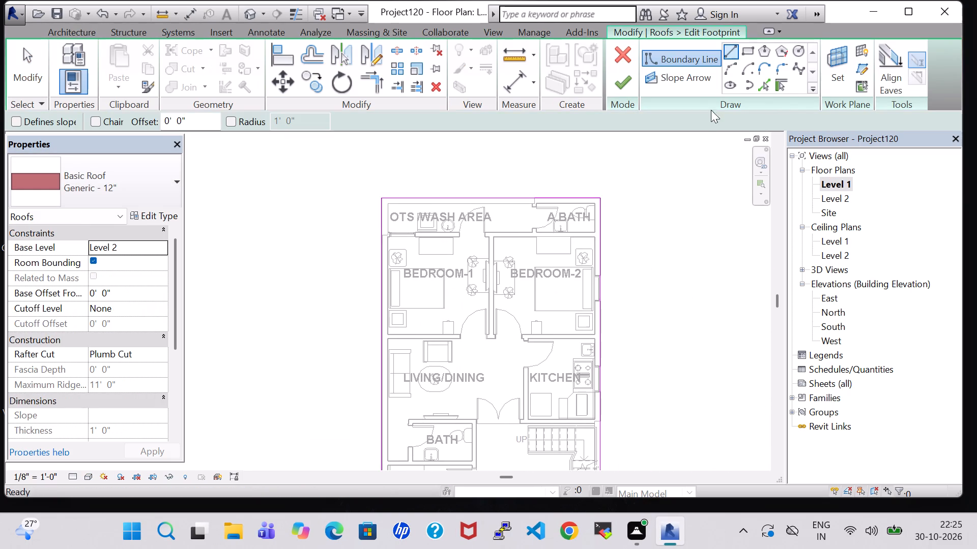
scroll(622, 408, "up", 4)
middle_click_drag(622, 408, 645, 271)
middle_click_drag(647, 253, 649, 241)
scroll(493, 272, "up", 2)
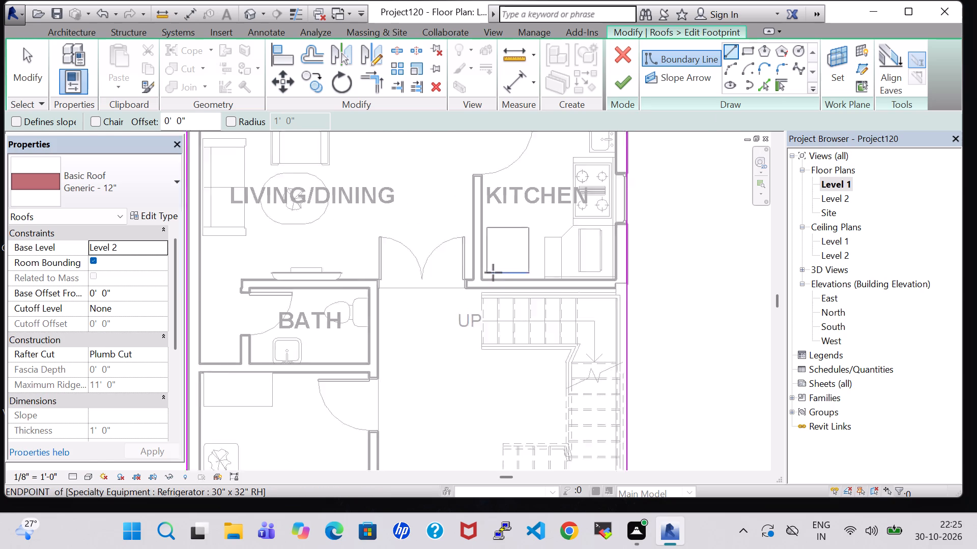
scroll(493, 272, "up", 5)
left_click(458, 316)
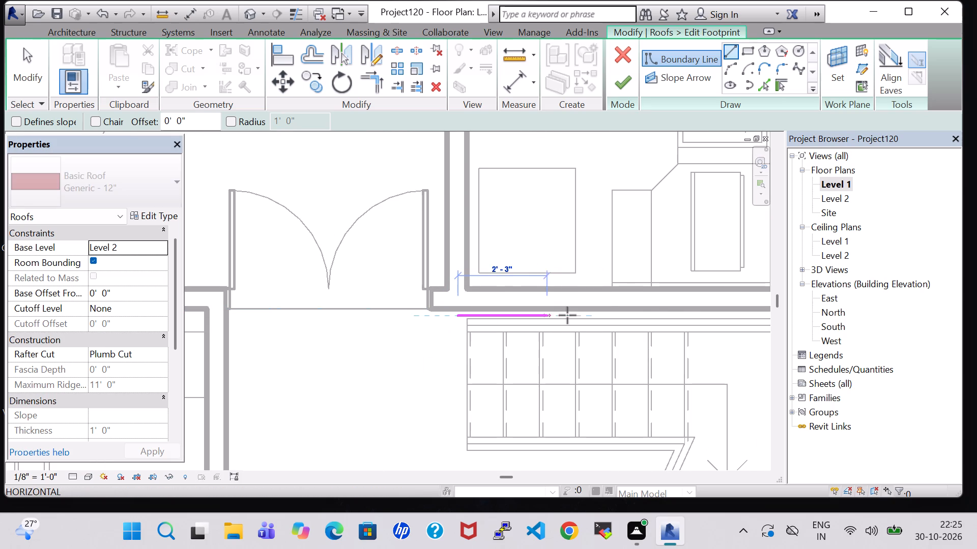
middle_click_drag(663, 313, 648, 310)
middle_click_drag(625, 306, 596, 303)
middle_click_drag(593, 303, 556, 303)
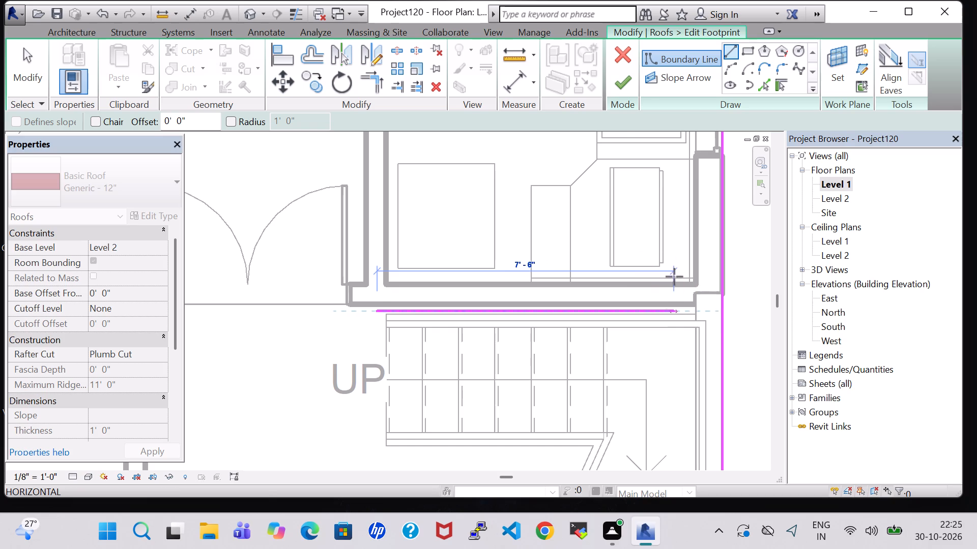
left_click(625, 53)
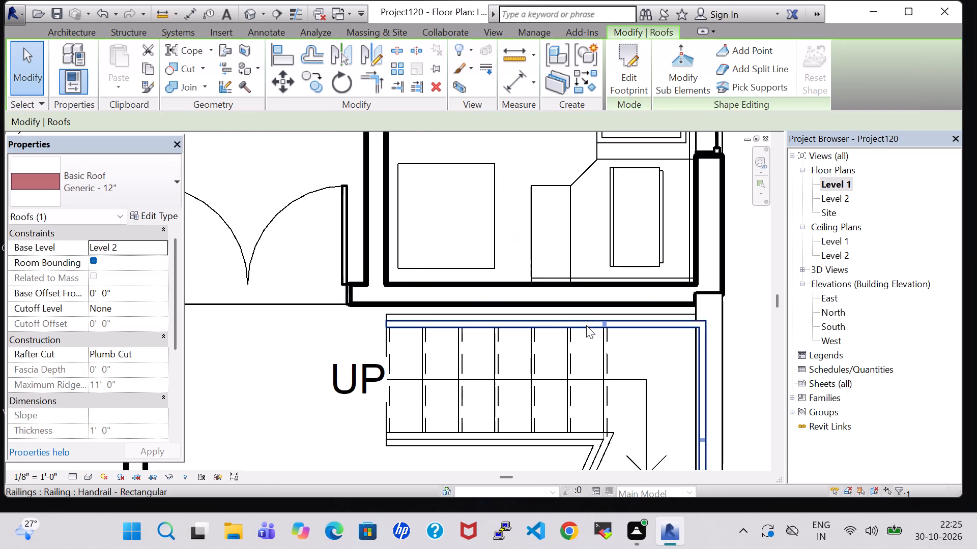
Nudge the Level 1 stair slightly away from the outer side wall, toward the guest room side.
scroll(585, 327, "down", 6)
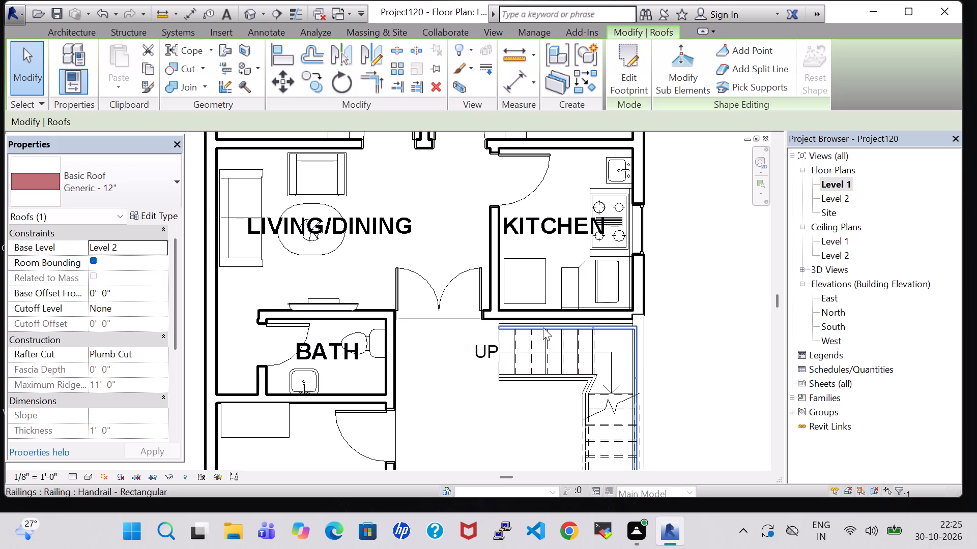
left_click(540, 352)
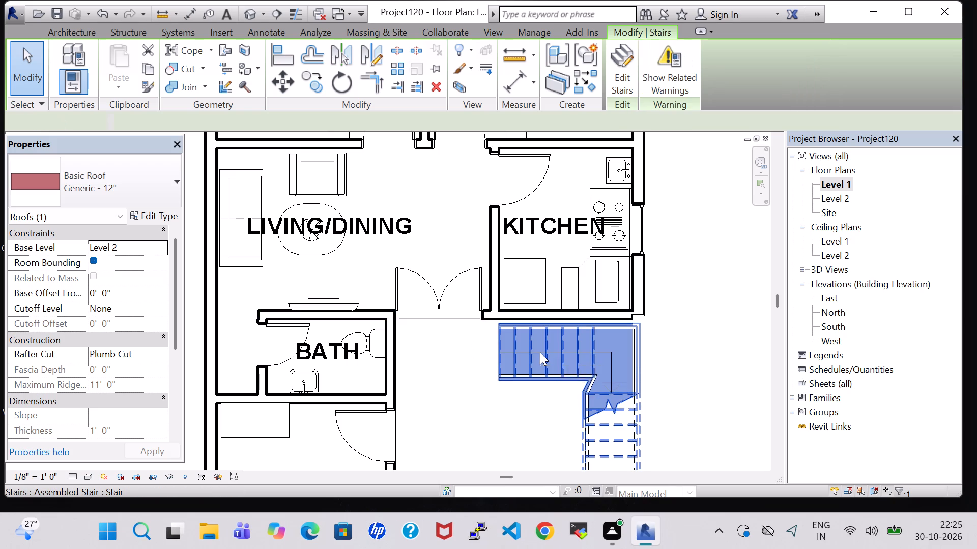
key("Left")
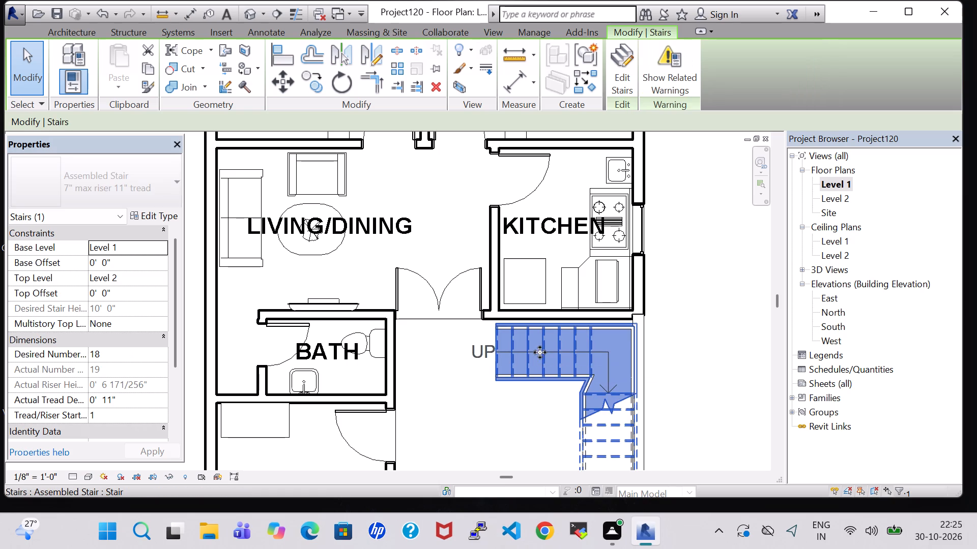
key("Left")
key("Left")
key("Left")
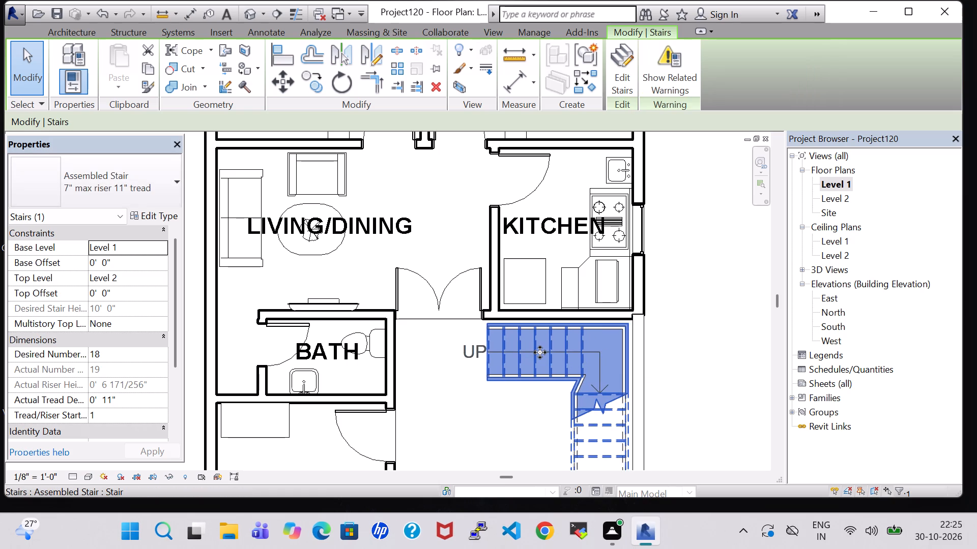
middle_click_drag(665, 355, 673, 286)
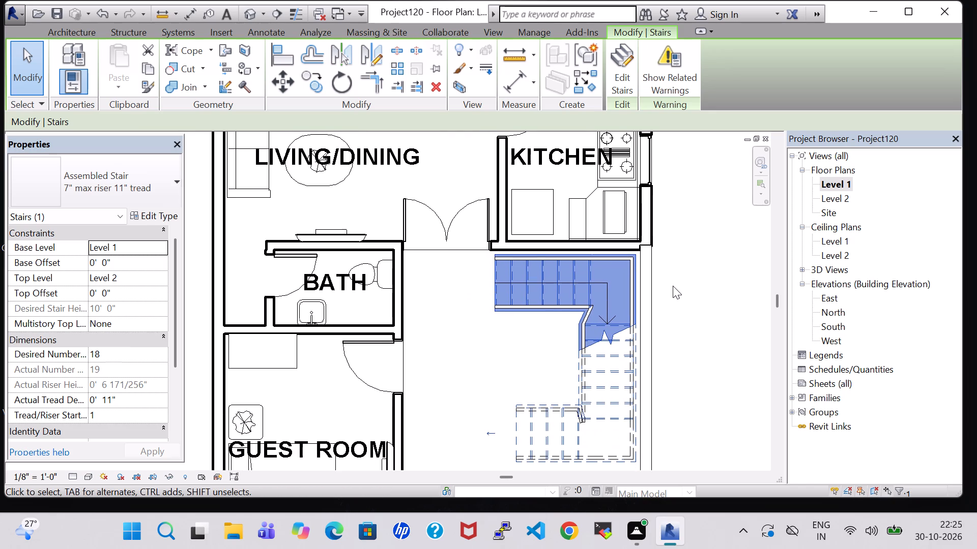
key("Right")
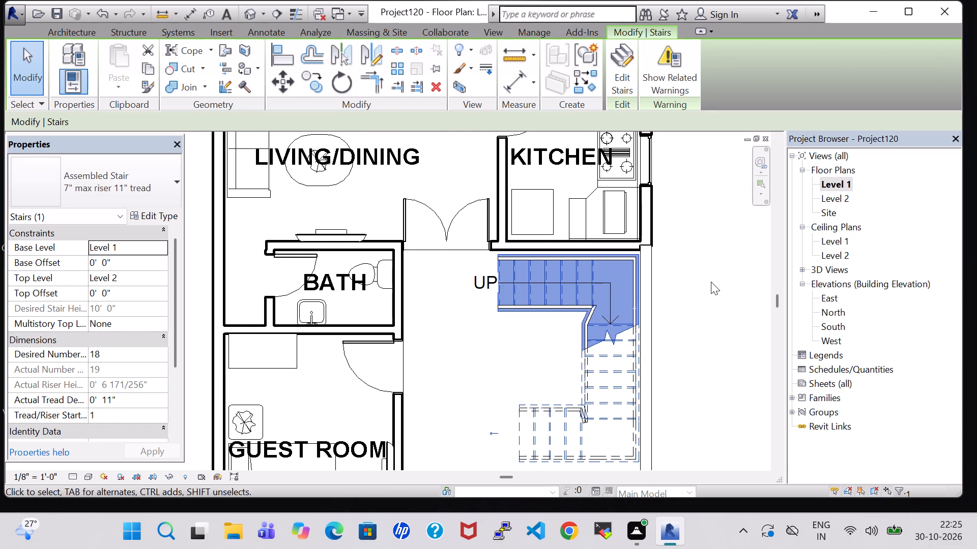
left_click(711, 282)
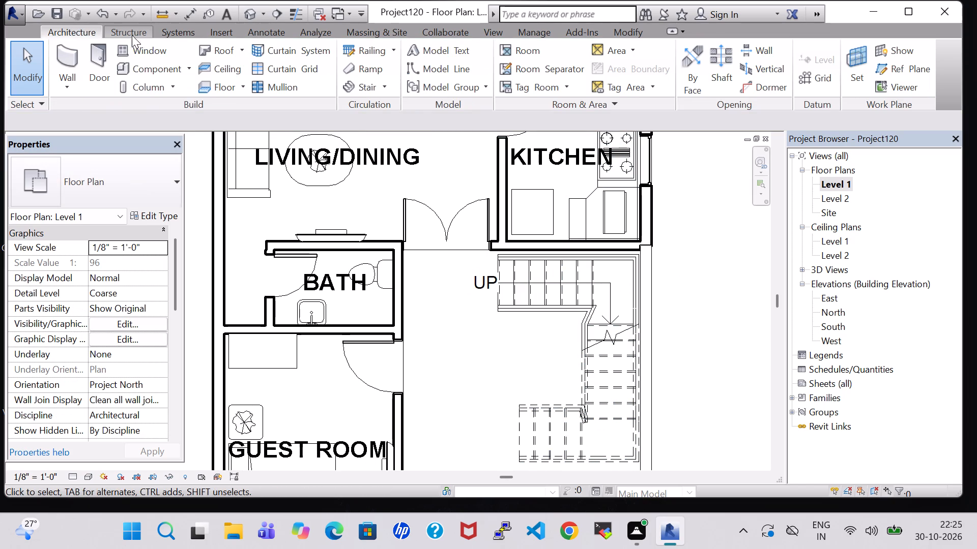
Reopen the roof footprint for editing on Level 1 and draw a boundary line about 8'-7" between the kitchen wall and the stair.
left_click(248, 8)
left_click(358, 161)
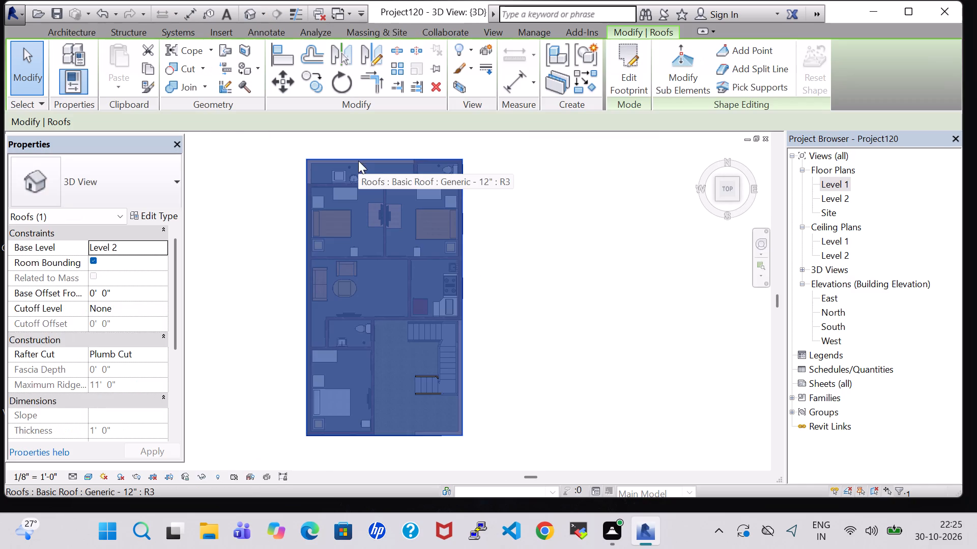
left_click(619, 79)
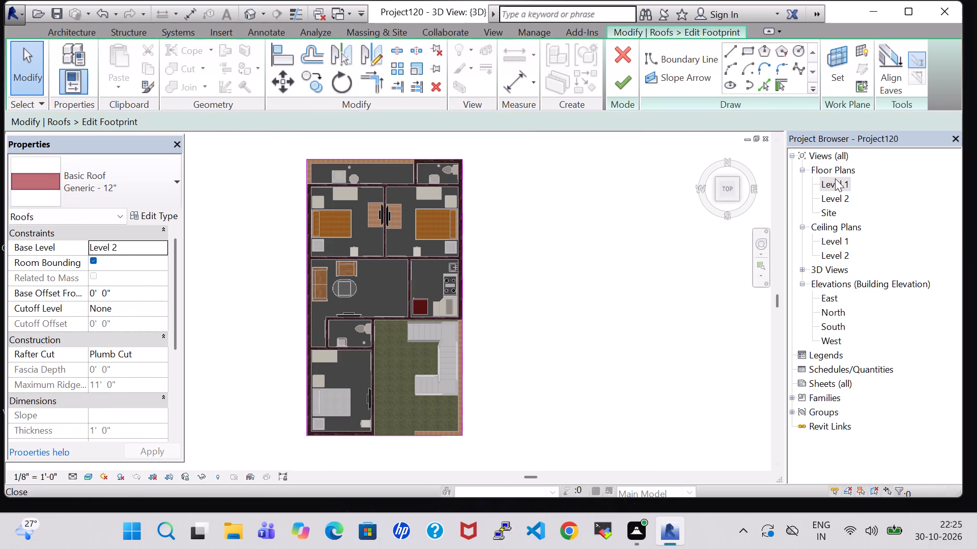
double_click(834, 181)
left_click(725, 50)
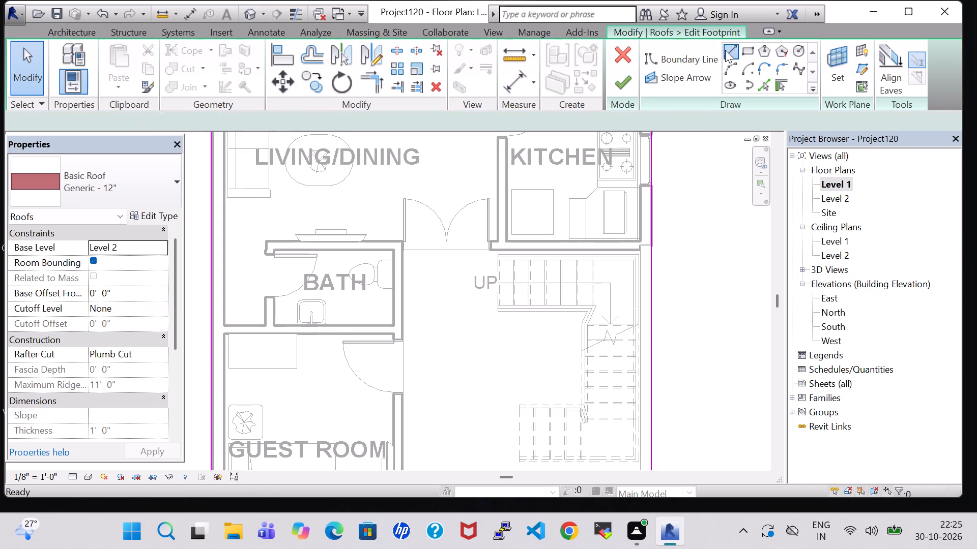
scroll(542, 276, "up", 5)
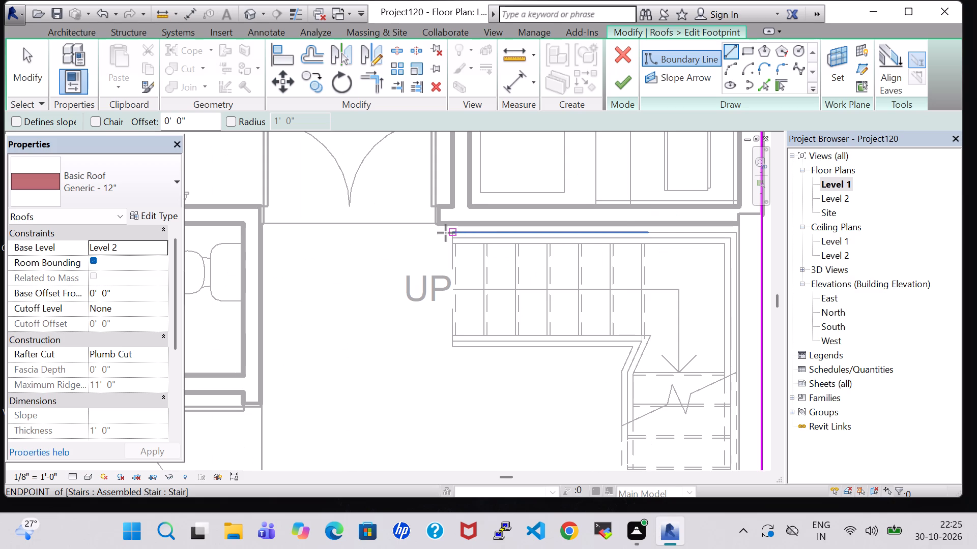
left_click(442, 230)
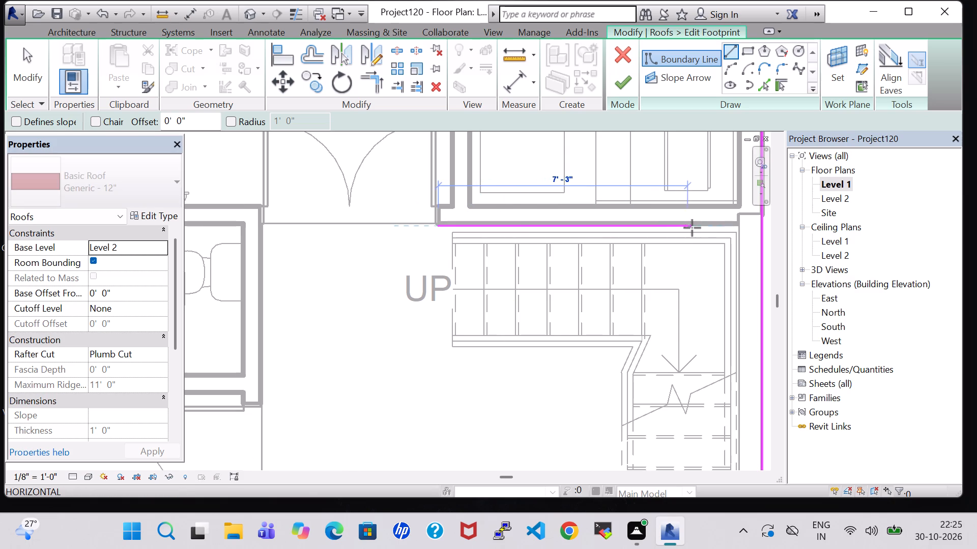
key("Escape")
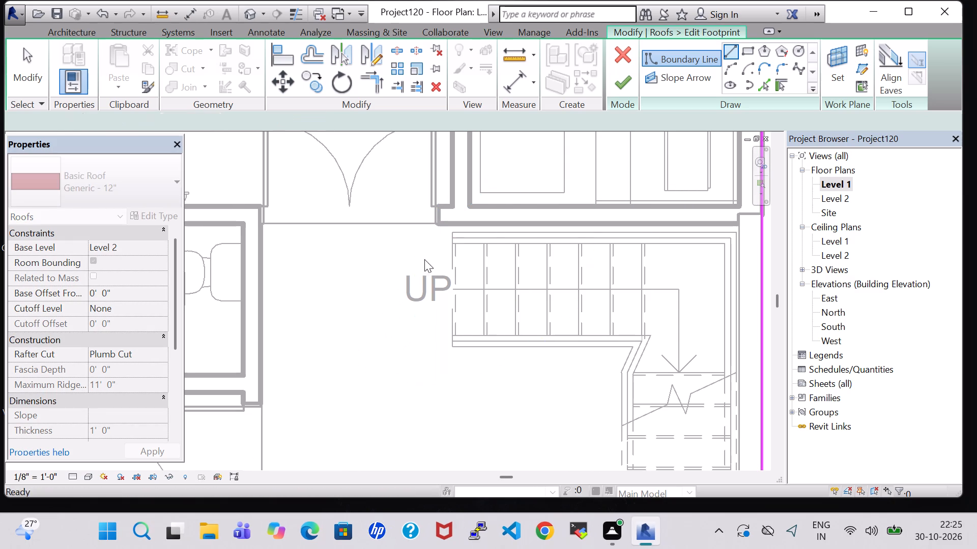
scroll(427, 246, "up", 6)
left_click(464, 211)
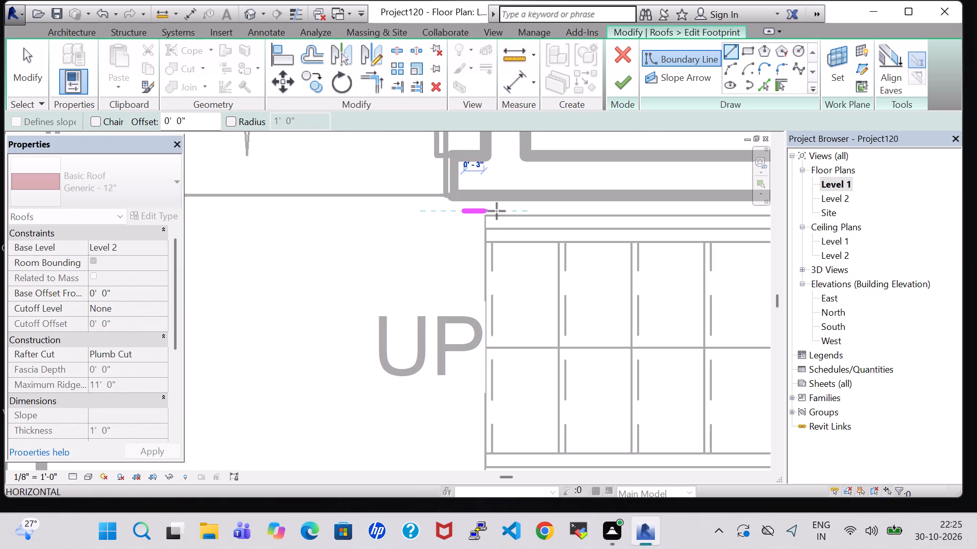
middle_click_drag(660, 206, 256, 212)
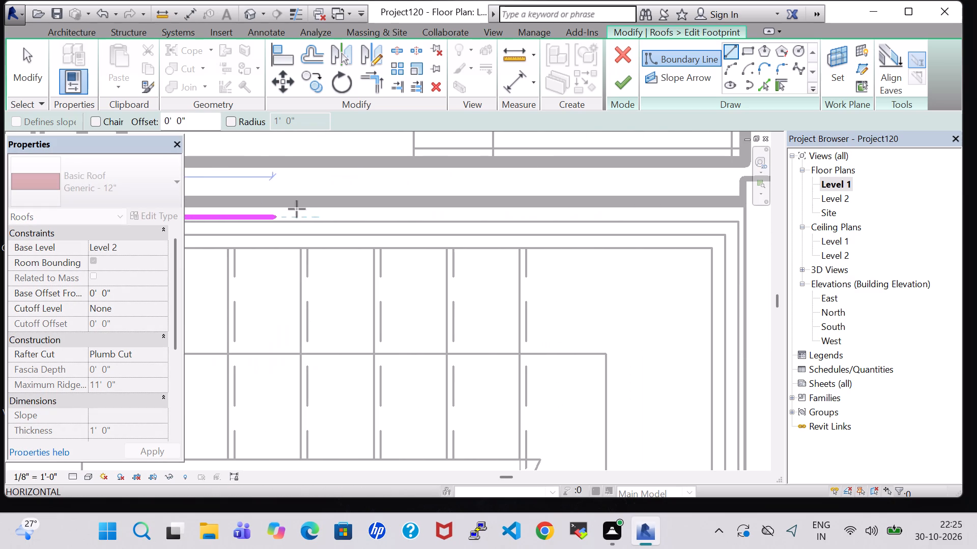
left_click(740, 215)
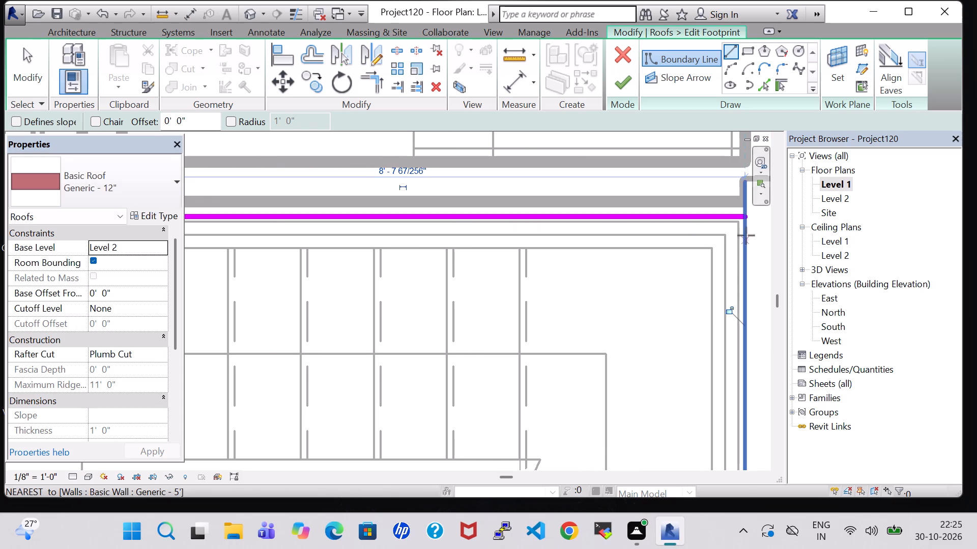
Draw the stair opening's long side along the inner face of the outer wall, ending just beyond the stair's far flight.
left_click(741, 217)
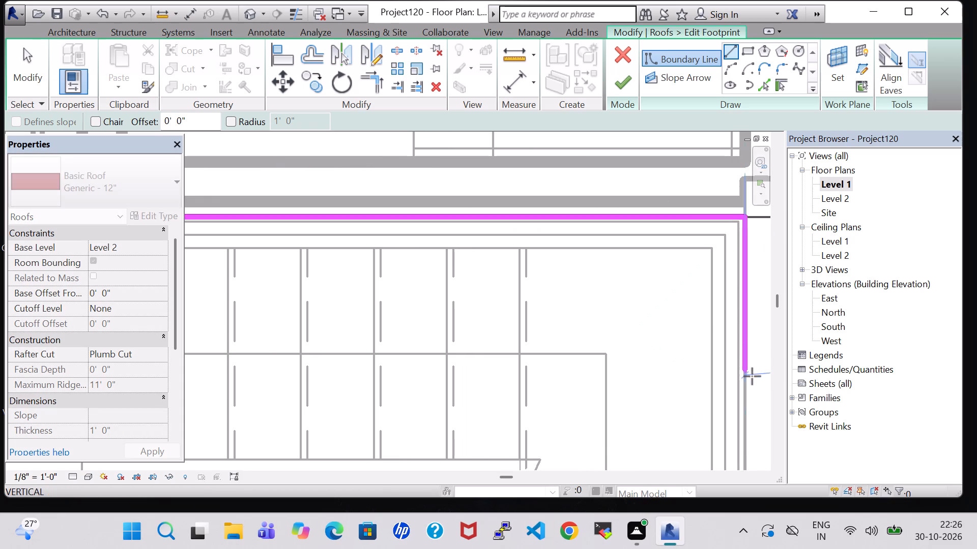
middle_click_drag(752, 377, 714, 191)
scroll(707, 320, "up", 1)
middle_click_drag(707, 320, 689, 130)
middle_click_drag(682, 399, 699, 142)
scroll(709, 327, "down", 7)
middle_click_drag(709, 328, 696, 210)
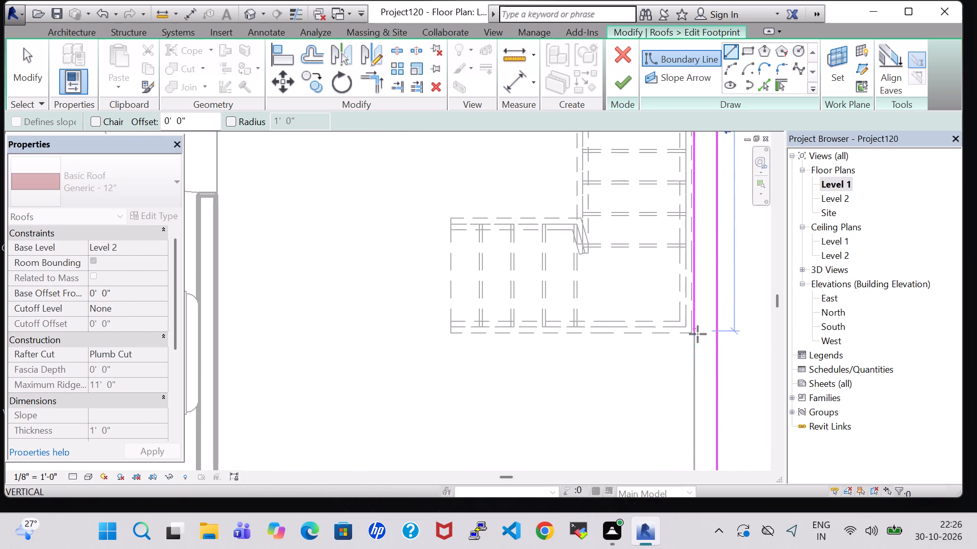
left_click(693, 343)
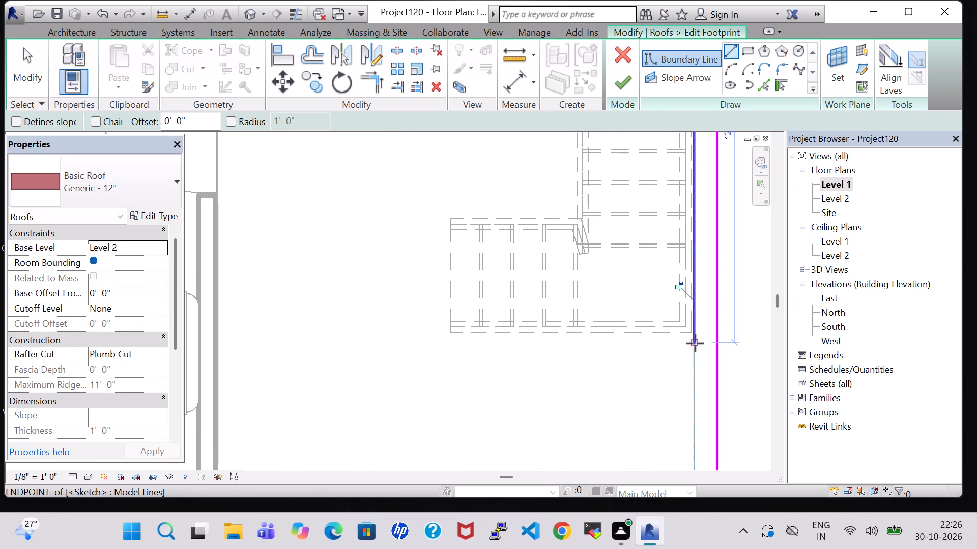
double_click(696, 343)
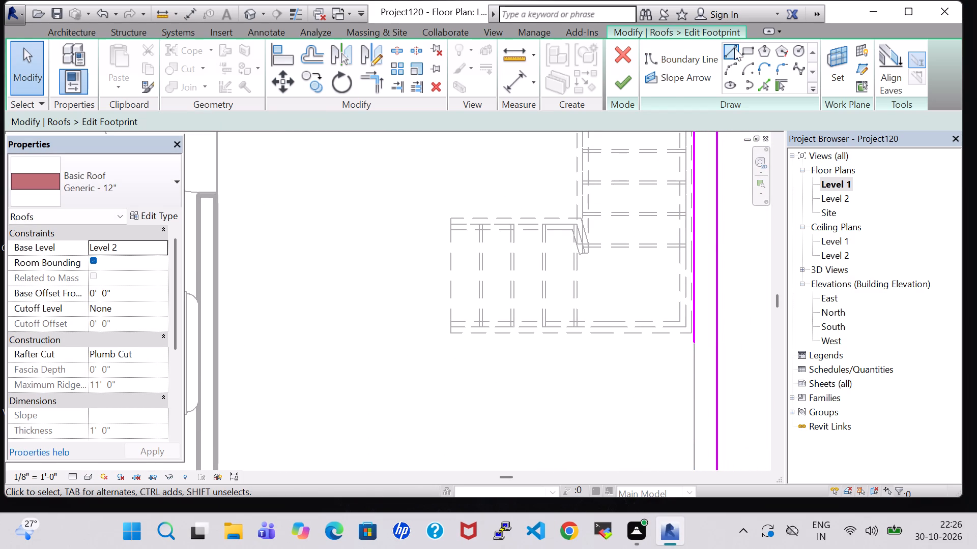
Draw the stair opening's front edge about 7'-3" inward from the outer wall and extend it about 1'-8" toward the guest room.
left_click(734, 48)
left_click(694, 340)
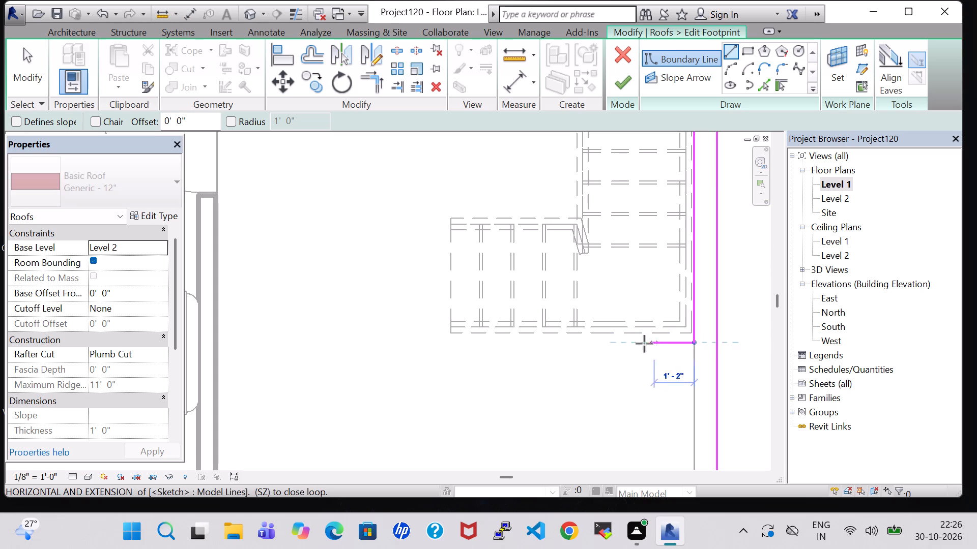
left_click(444, 345)
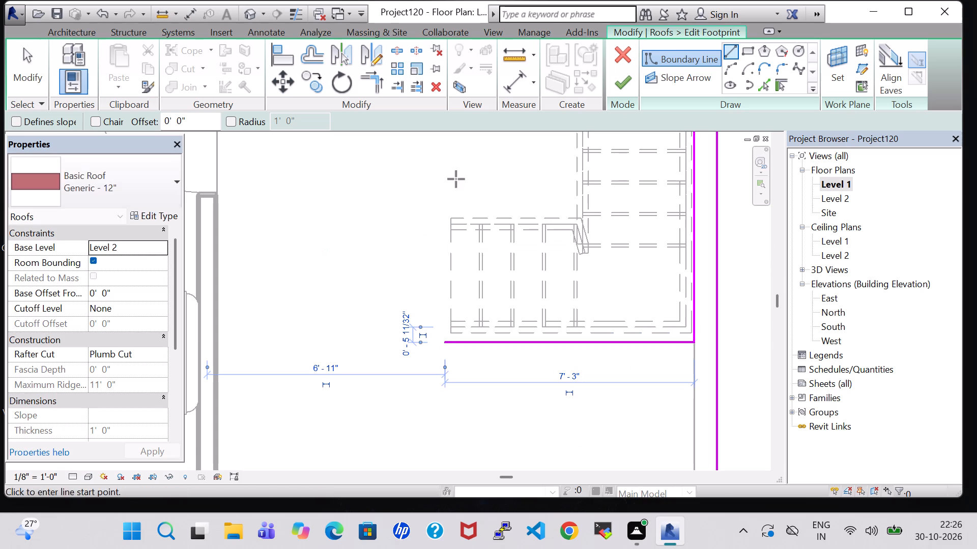
left_click(446, 341)
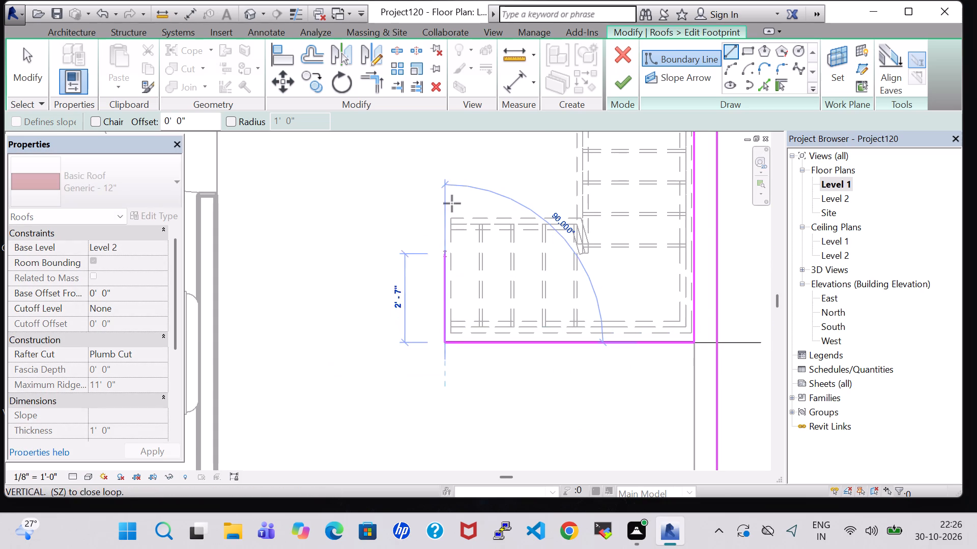
middle_click_drag(445, 168, 459, 349)
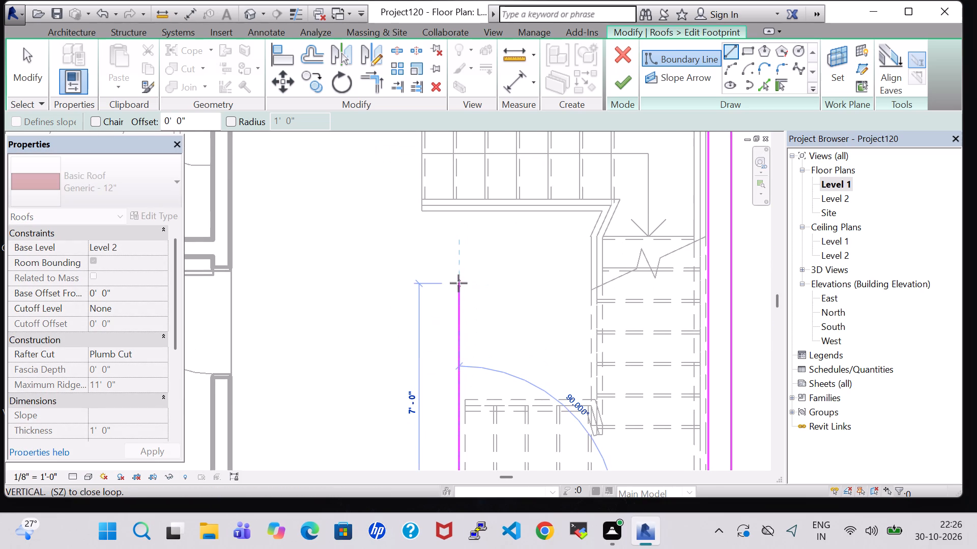
middle_click_drag(454, 331, 462, 174)
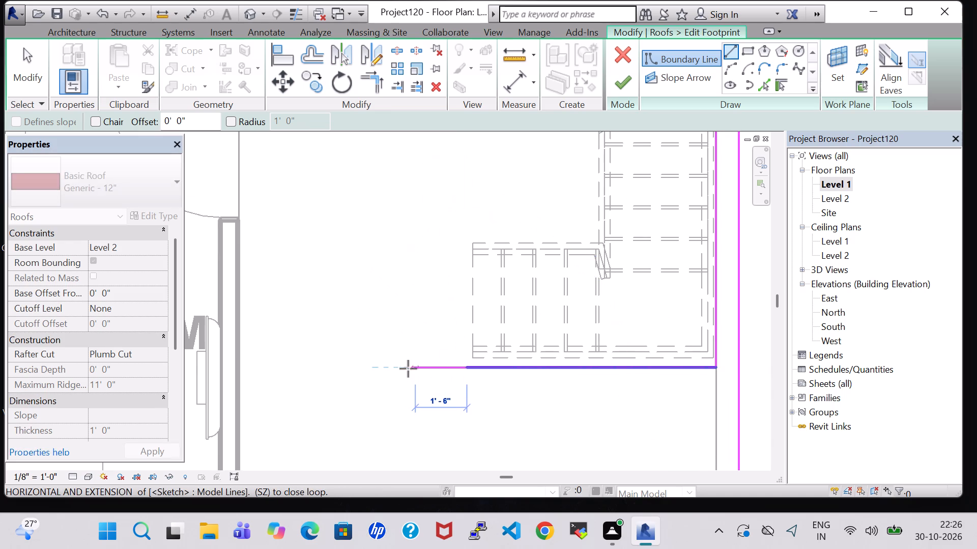
left_click(409, 369)
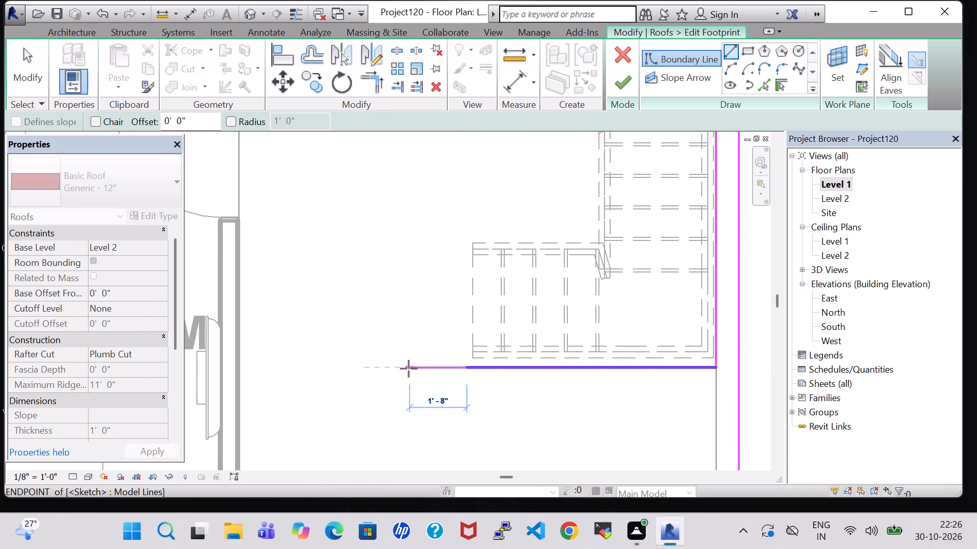
Draw the stair opening's remaining side straight from the kitchen-side boundary line's free end to the opening's front edge.
middle_click_drag(442, 180, 463, 422)
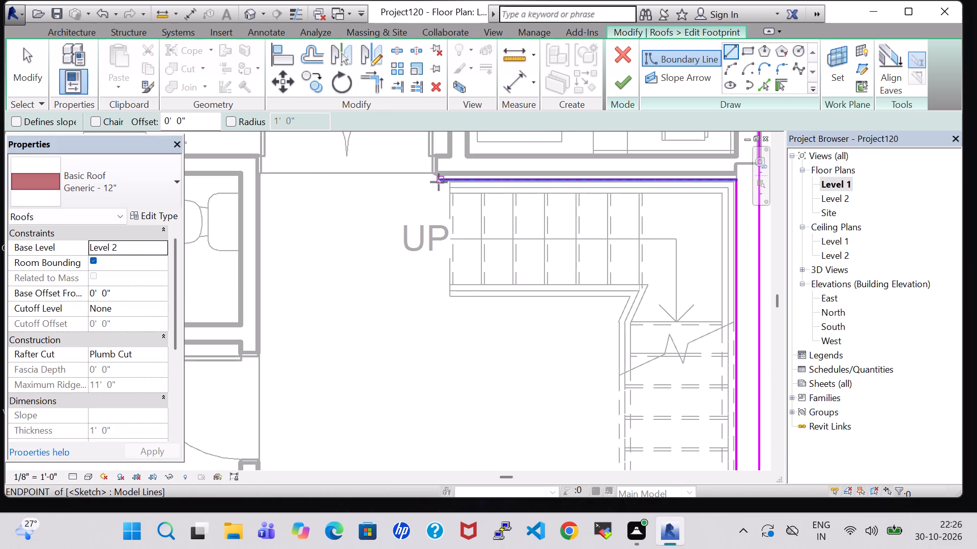
left_click(439, 182)
middle_click(430, 399)
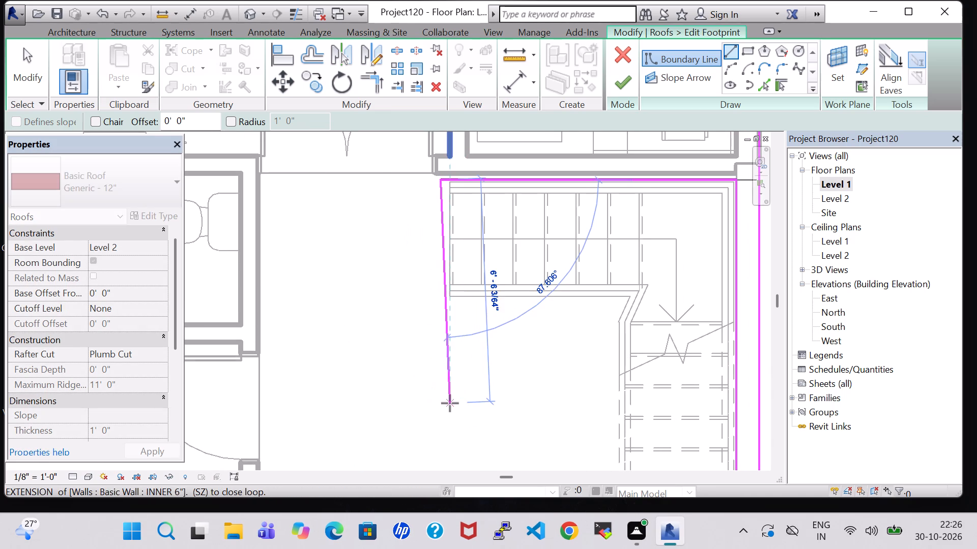
middle_click_drag(433, 412, 438, 266)
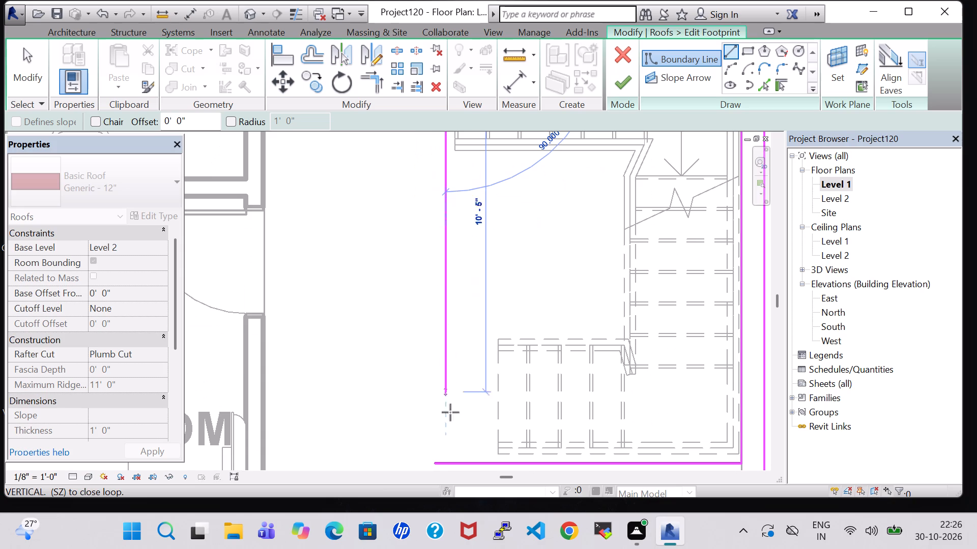
left_click(452, 465)
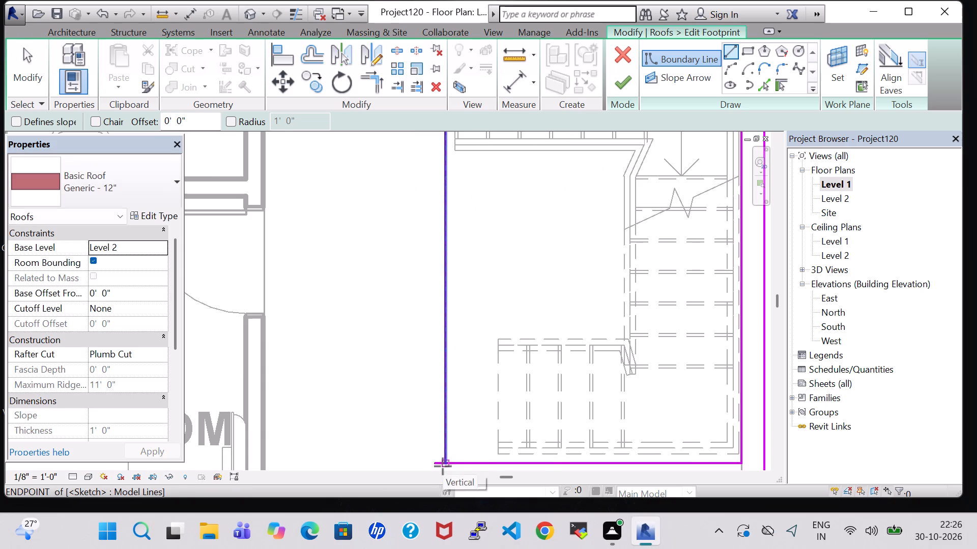
key("Escape")
key("Escape")
Nudge the short front-edge segment toward the stair until its end meets the opening's new side line, and finish the roof footprint.
left_click(437, 461)
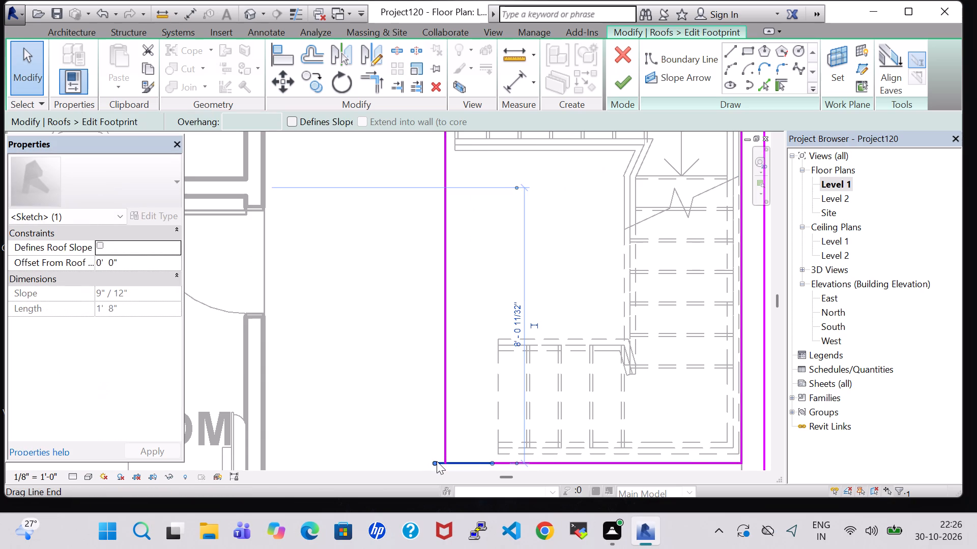
key("Right")
key("Right")
key("Right")
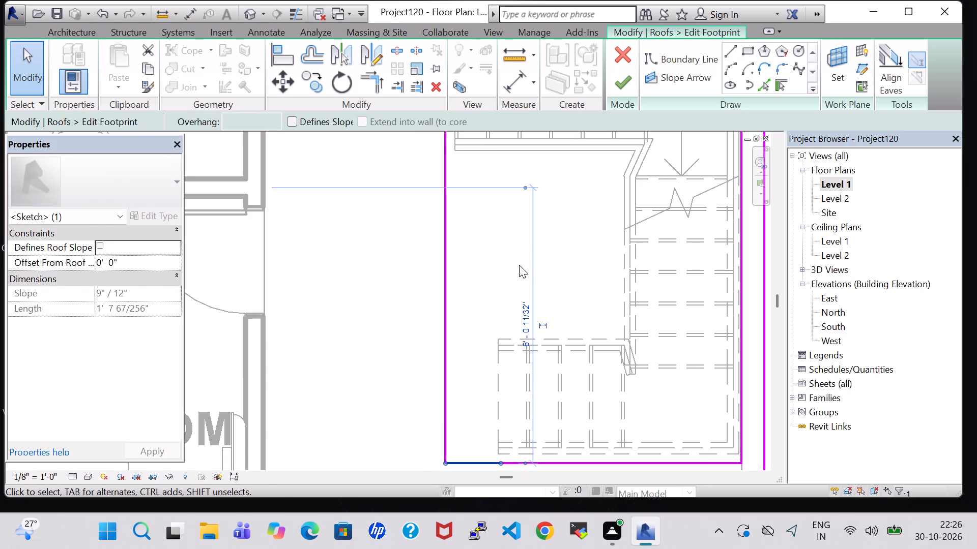
left_click(625, 89)
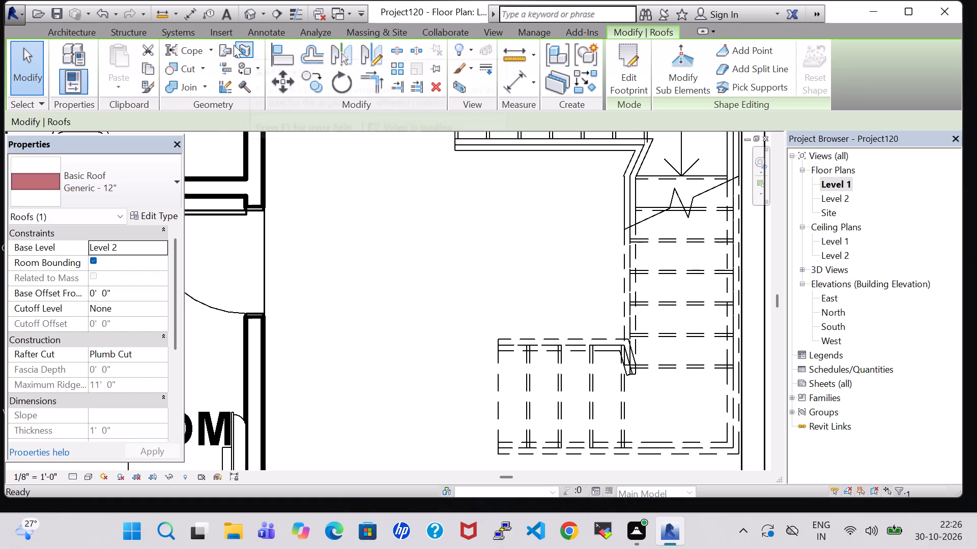
Examine the roof opening and the stair beneath it in the 3D view, from above and from the front.
left_click(255, 16)
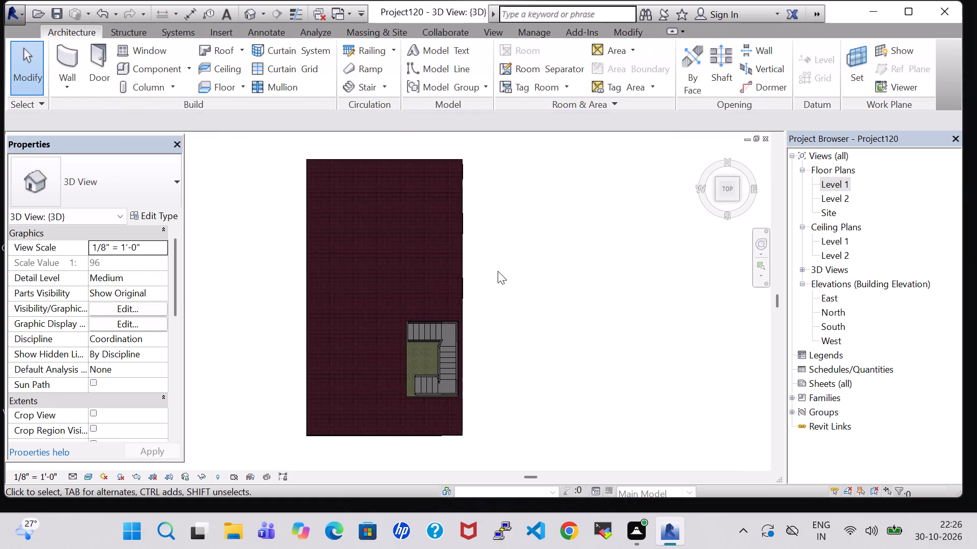
middle_click_drag(473, 345, 452, 247, "shift")
scroll(473, 345, "up", 1, "shift")
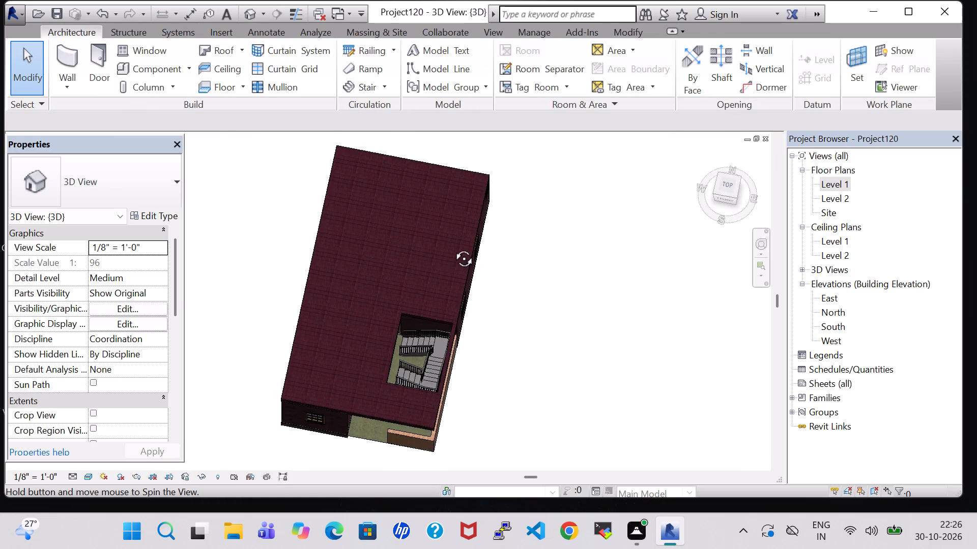
middle_click_drag(452, 247, 454, 238, "shift")
scroll(432, 302, "up", 5)
middle_click_drag(563, 390, 590, 378)
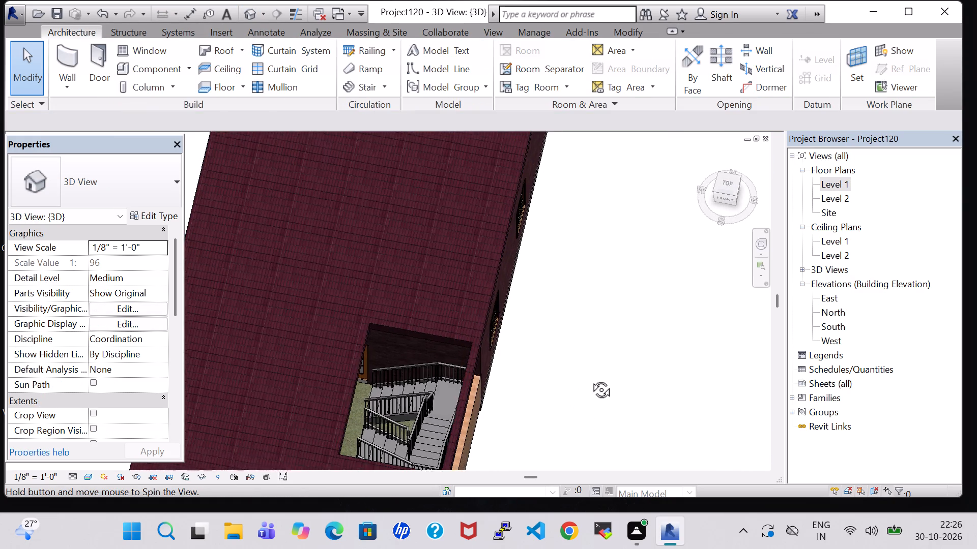
middle_click_drag(590, 378, 588, 334)
middle_click_drag(512, 342, 515, 338)
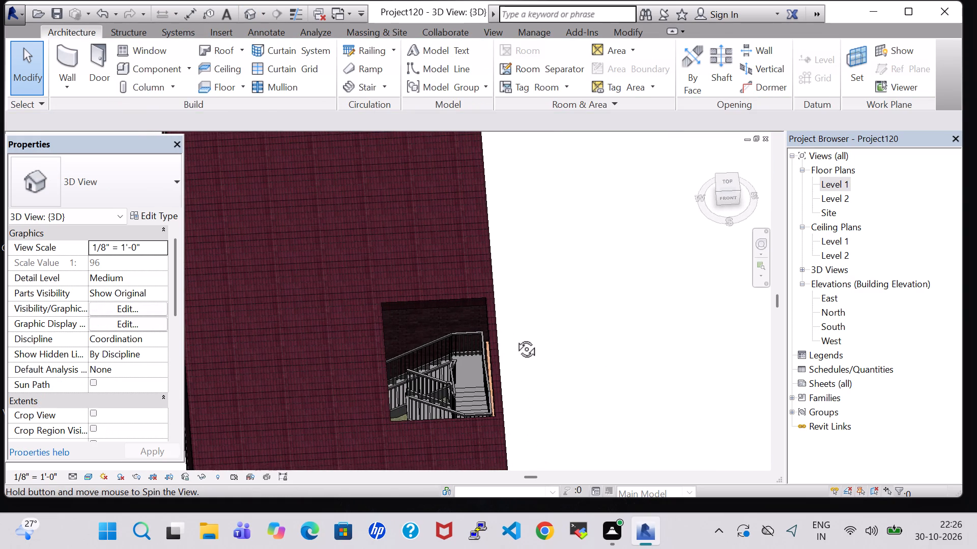
middle_click_drag(515, 338, 503, 215)
scroll(558, 360, "up", 1)
middle_click_drag(558, 360, 559, 318)
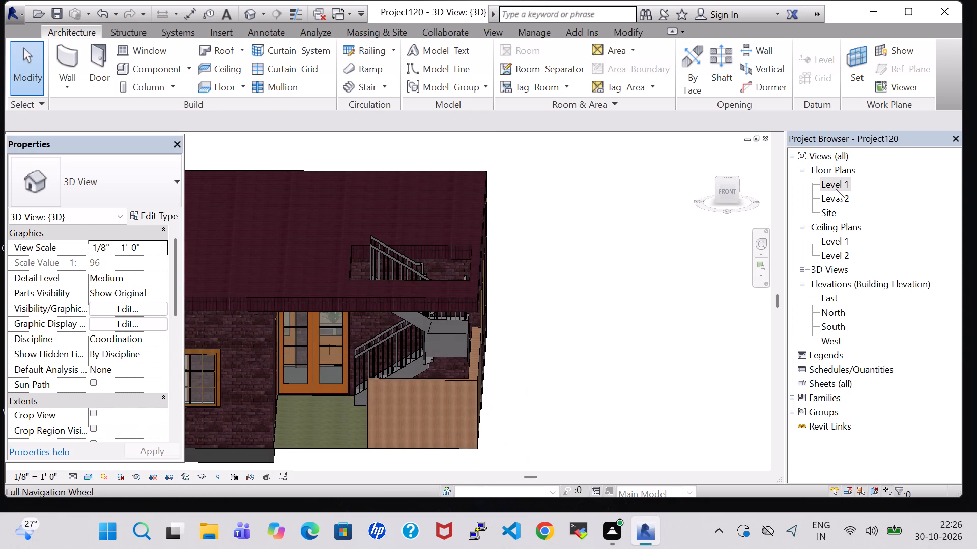
Start a Handrail - Rectangular railing on Level 1 and draw a 25'-0" path along the rear wall's centreline, from the wash area corner to the A.BATH corner.
double_click(836, 189)
scroll(585, 218, "down", 7)
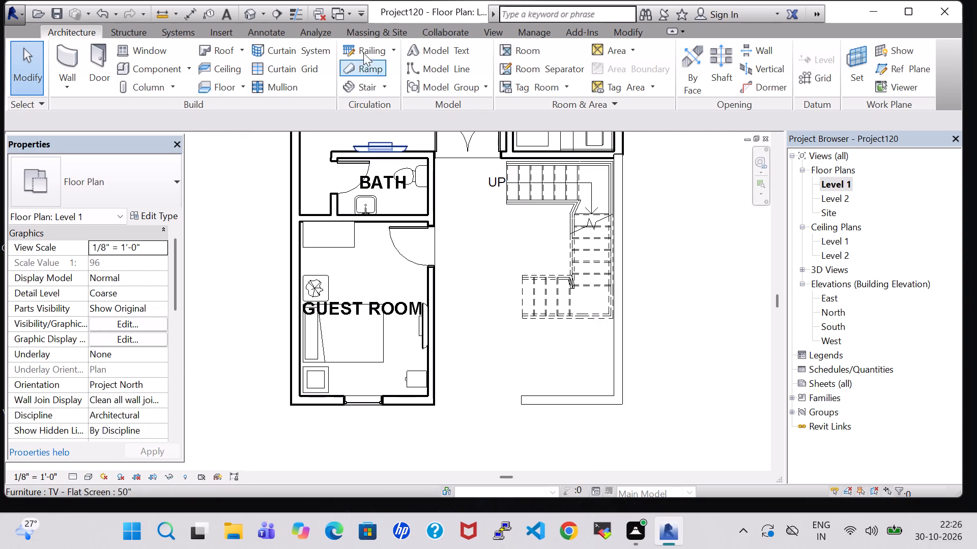
left_click(366, 47)
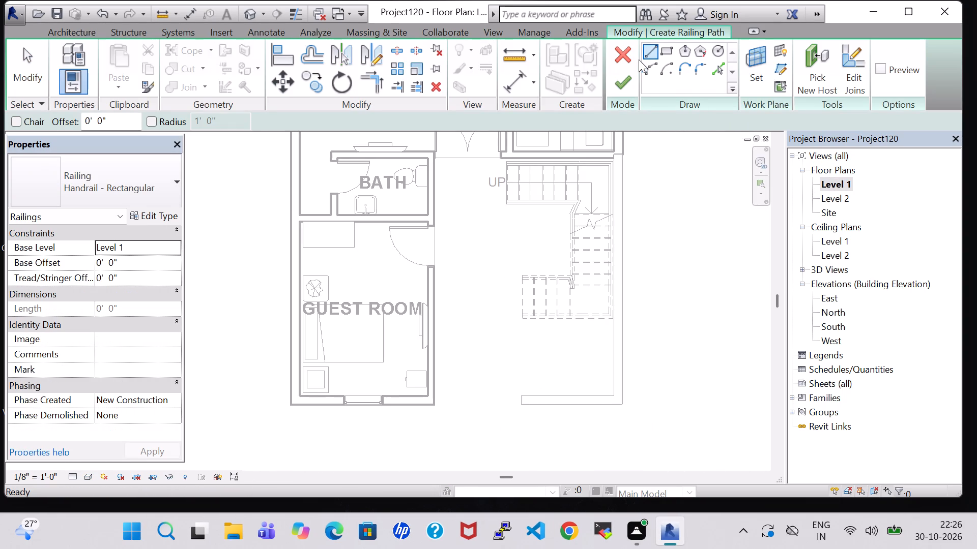
middle_click_drag(648, 173, 664, 459)
middle_click_drag(411, 219, 459, 377)
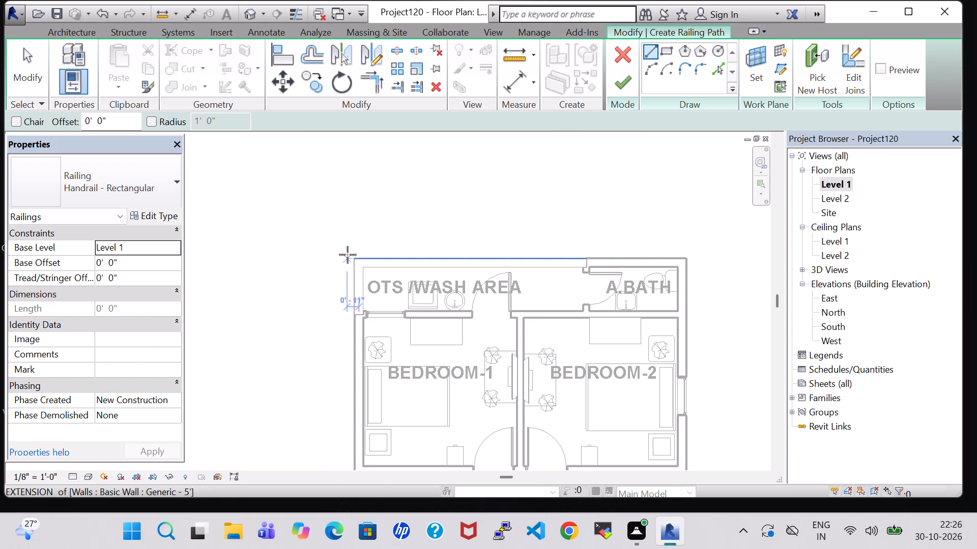
left_click(359, 264)
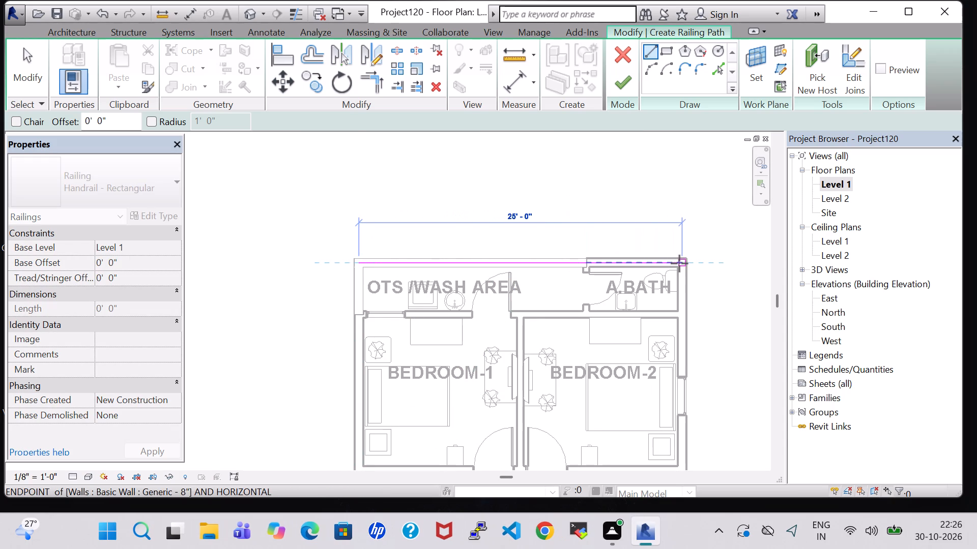
scroll(679, 263, "up", 8)
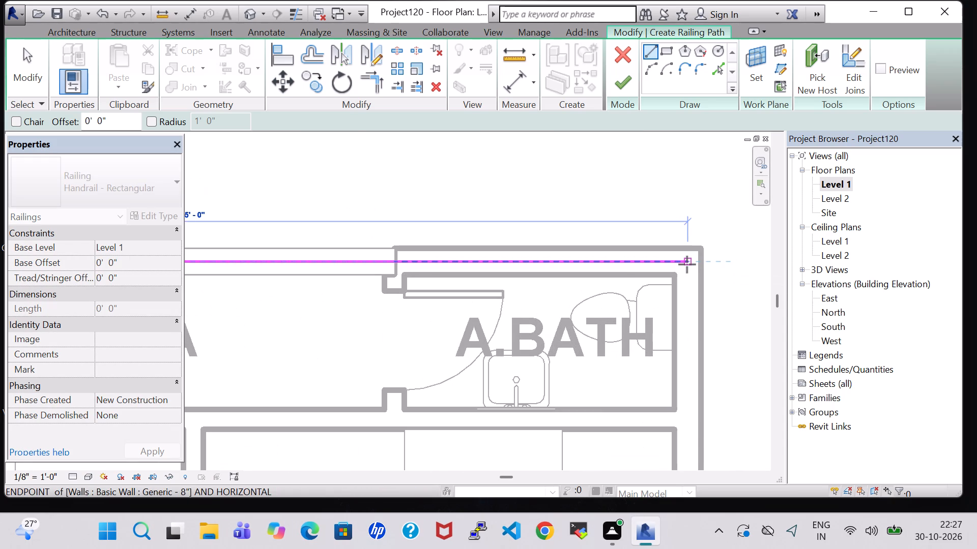
left_click(687, 261)
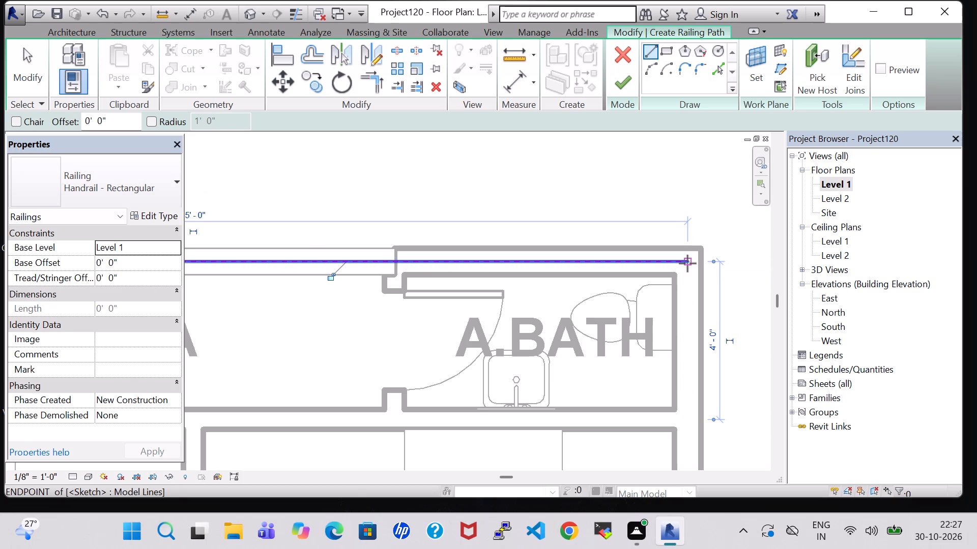
Draw the railing path along the outer side wall's centreline, from the A.BATH corner past the kitchen and stair to the front corner.
left_click(687, 263)
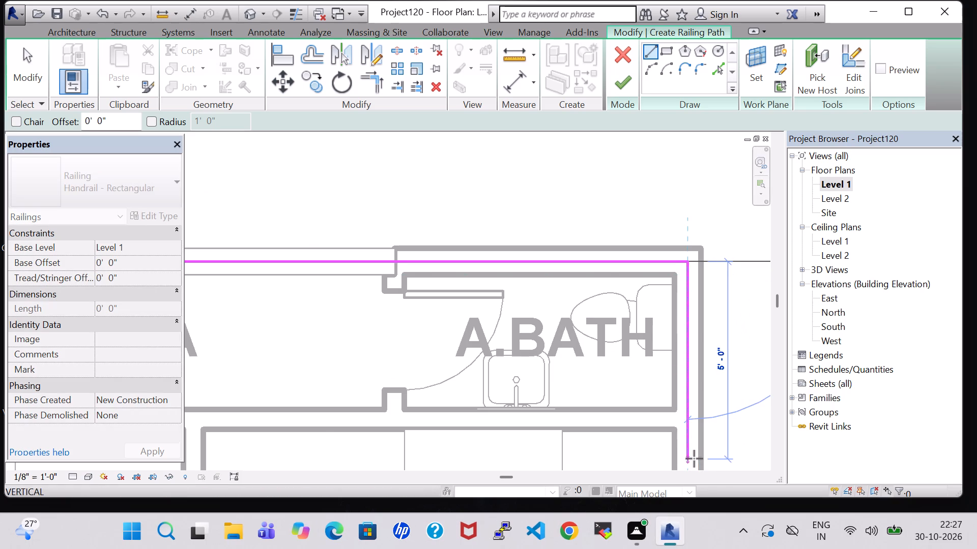
middle_click_drag(694, 459, 658, 218)
middle_click_drag(658, 400, 648, 225)
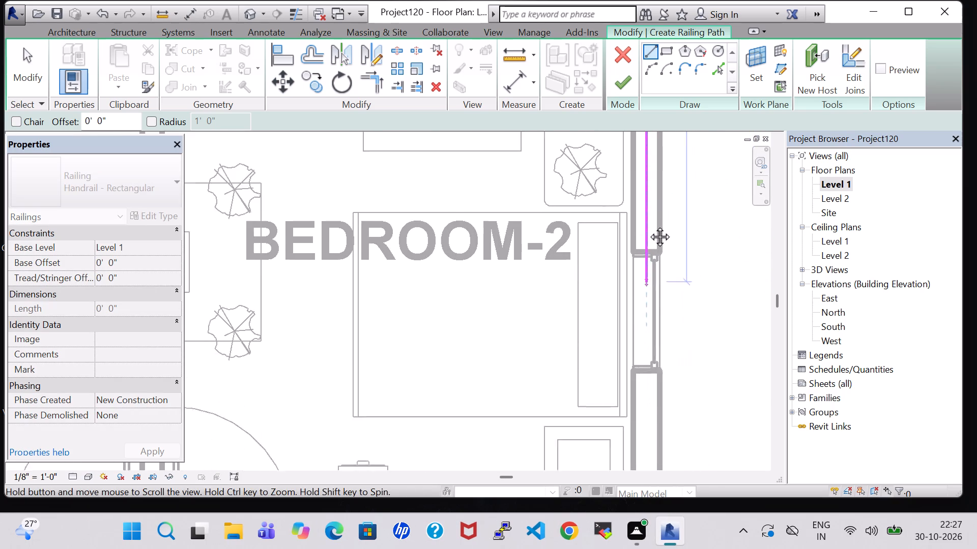
middle_click_drag(648, 225, 648, 191)
middle_click_drag(647, 430, 652, 196)
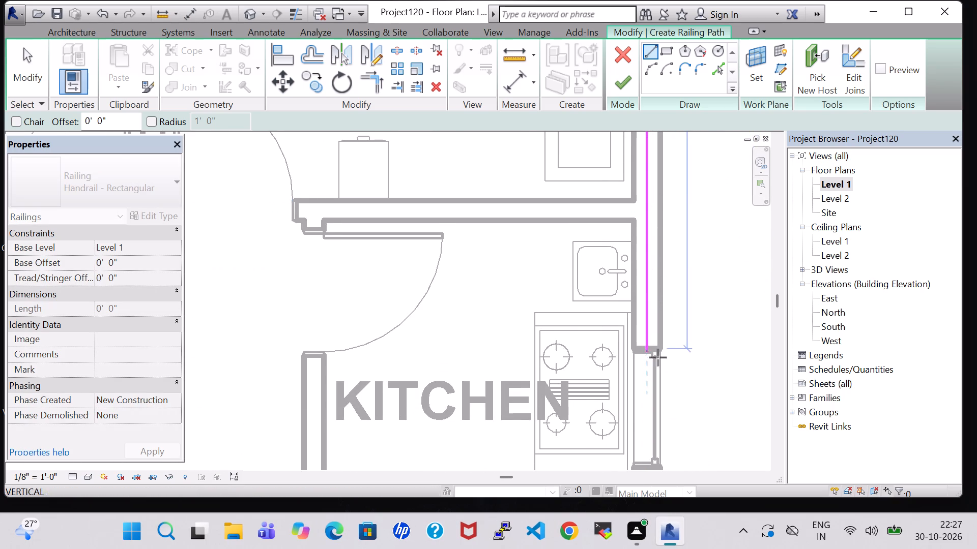
middle_click_drag(656, 420, 660, 160)
middle_click_drag(662, 399, 683, 273)
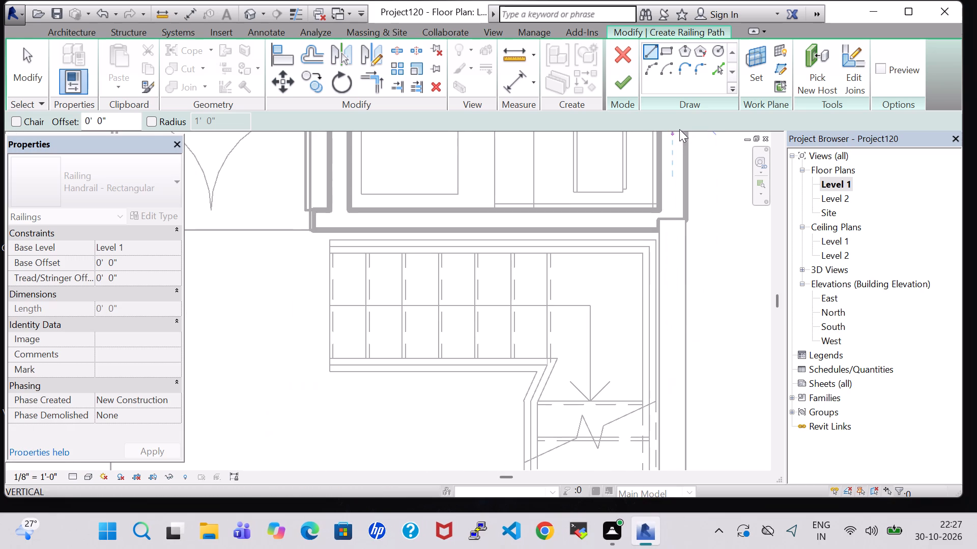
middle_click_drag(662, 396, 651, 80)
middle_click_drag(665, 394, 671, 92)
left_click(670, 355)
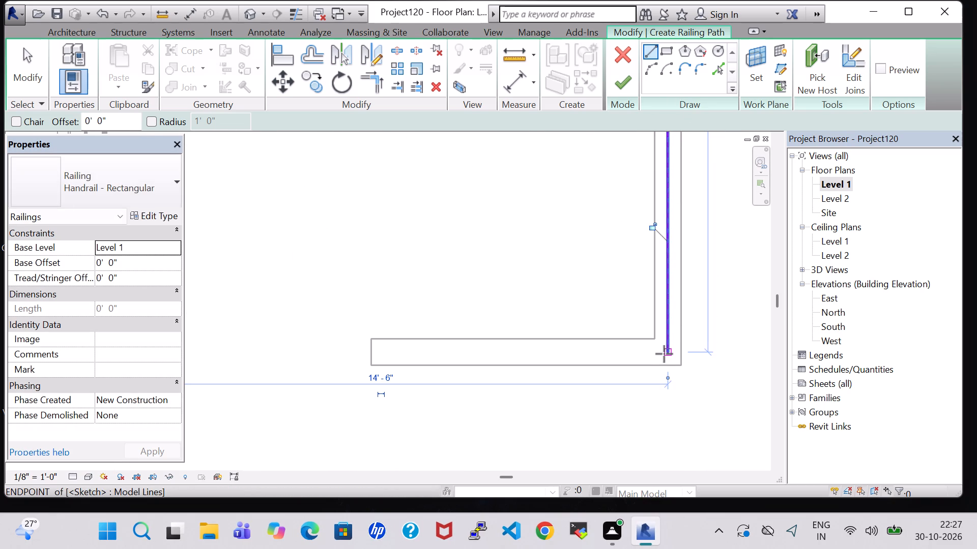
Draw the railing path across the front, from the low wall's corner to the guest room's outer corner, along the wall centrelines.
left_click(671, 353)
middle_click_drag(387, 351, 754, 353)
scroll(574, 353, "up", 1)
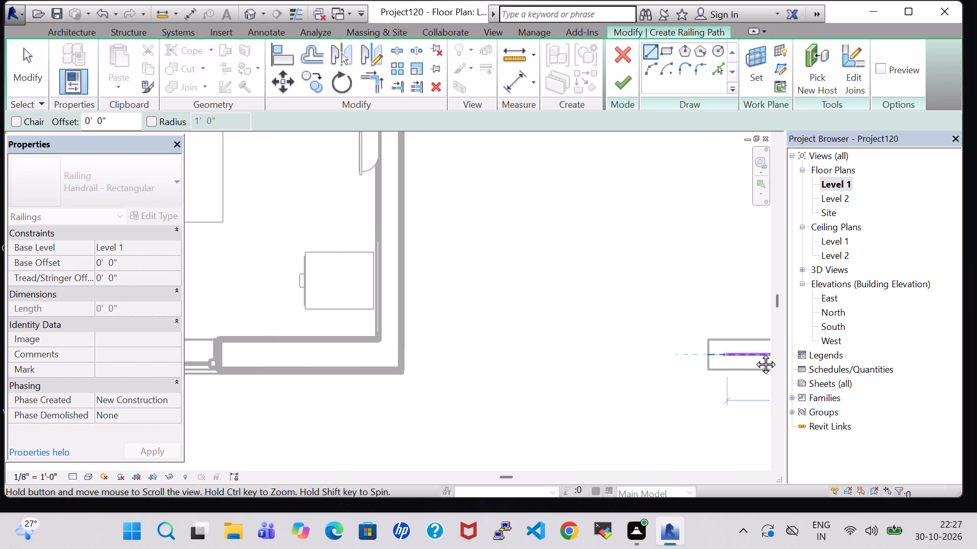
middle_click_drag(754, 353, 773, 353)
middle_click_drag(358, 352, 748, 349)
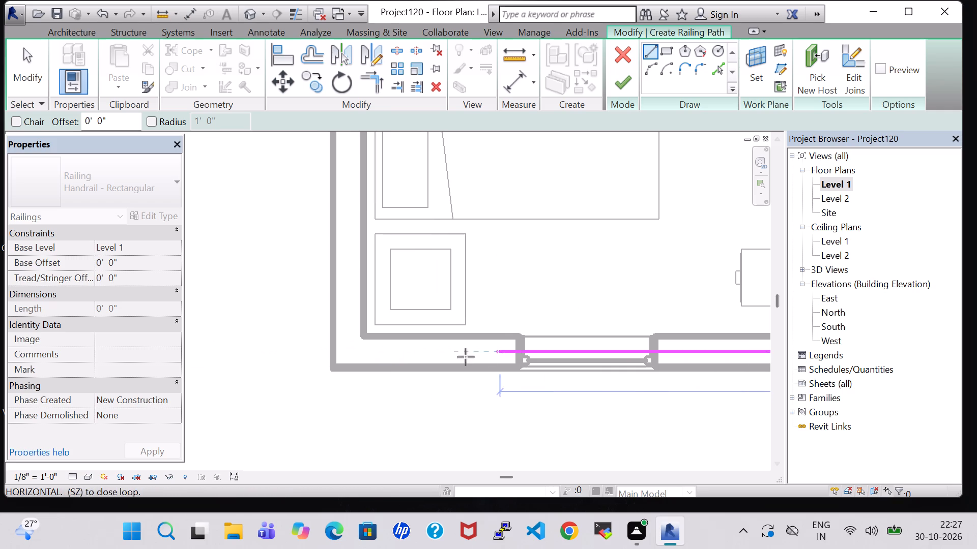
left_click(349, 351)
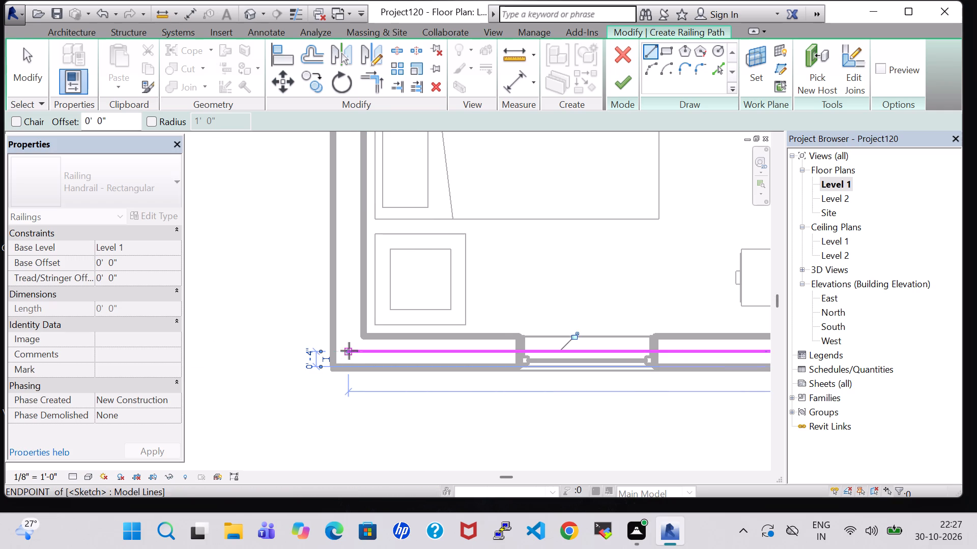
Close the railing path along the centreline of the side wall from the guest room corner to the wash area corner, and finish the railing.
left_click(346, 352)
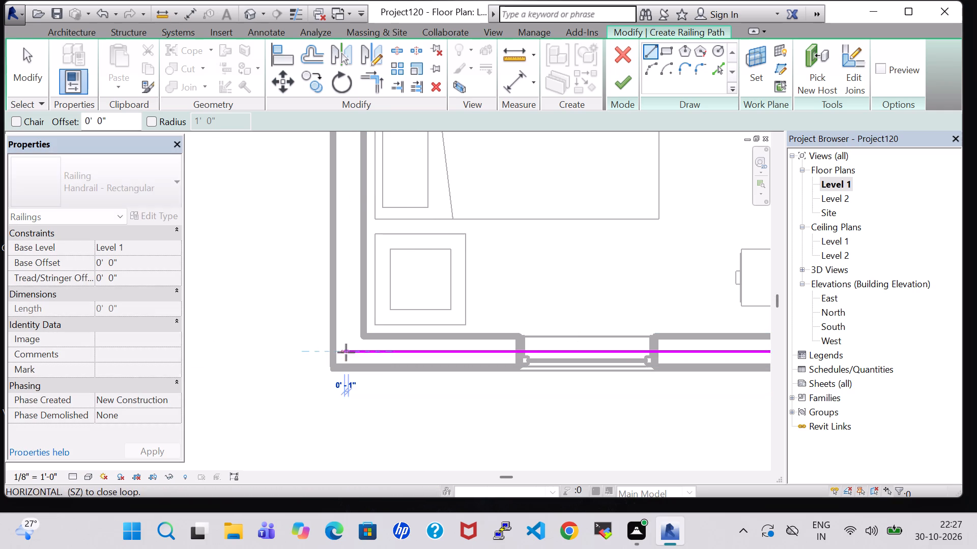
middle_click_drag(348, 155, 357, 461)
scroll(357, 461, "up", 1)
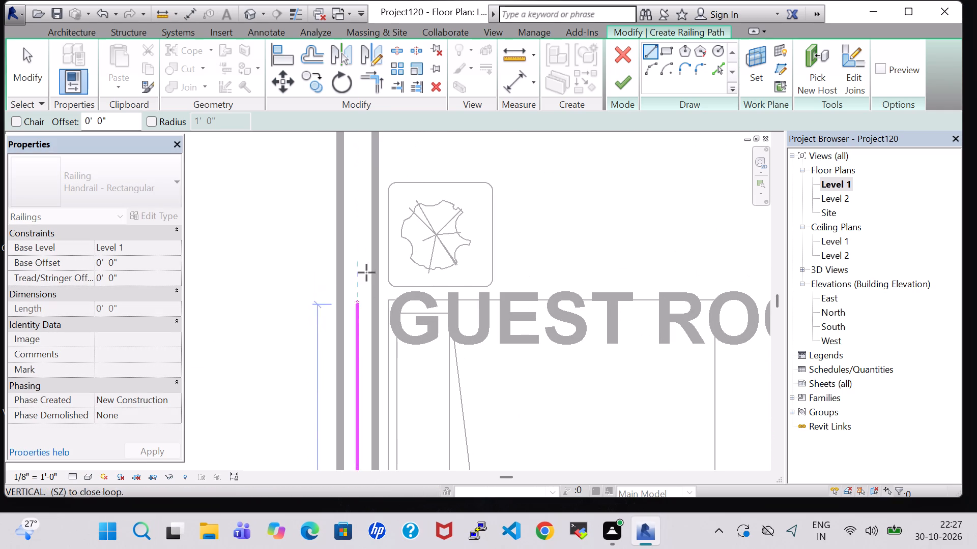
middle_click_drag(366, 181, 372, 462)
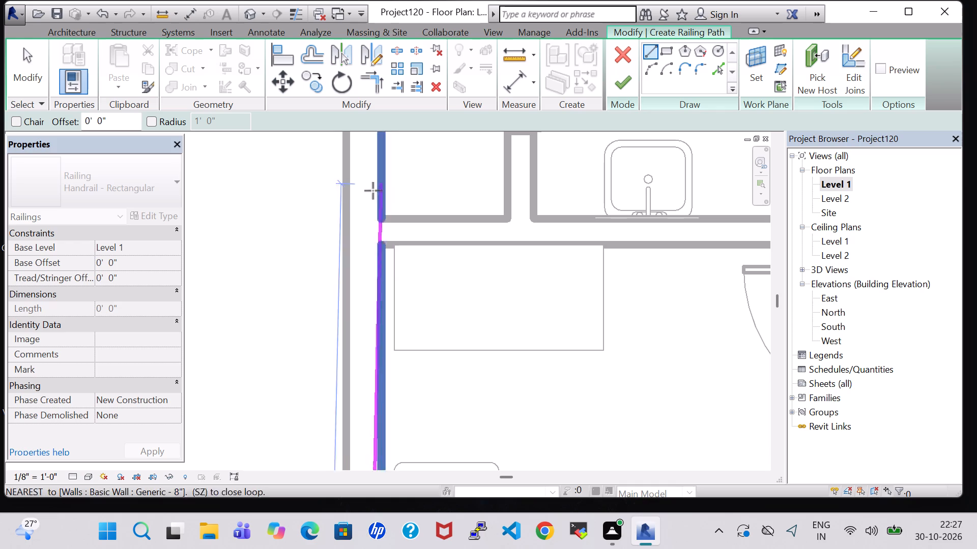
middle_click_drag(368, 192, 380, 488)
scroll(380, 488, "up", 1)
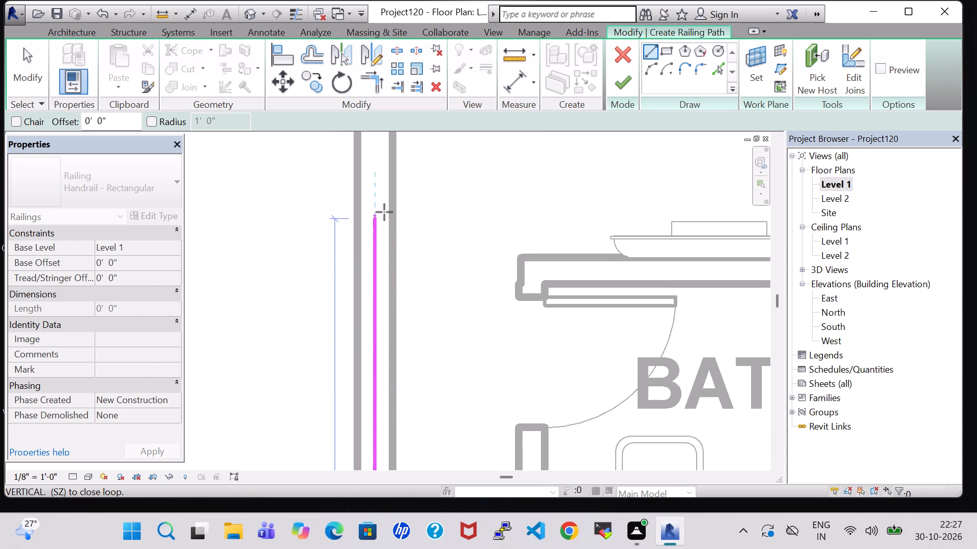
middle_click_drag(384, 193, 383, 443)
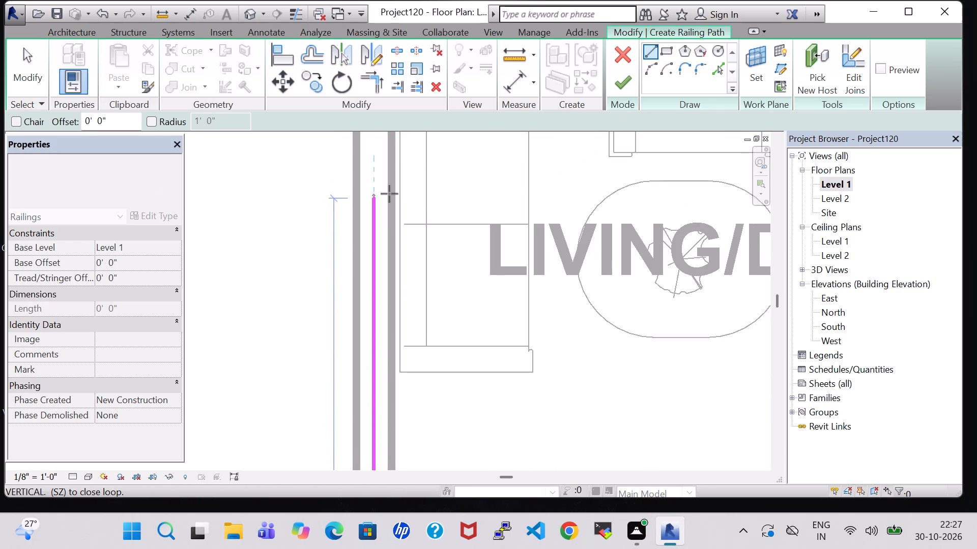
middle_click_drag(389, 190, 401, 471)
scroll(401, 471, "up", 1)
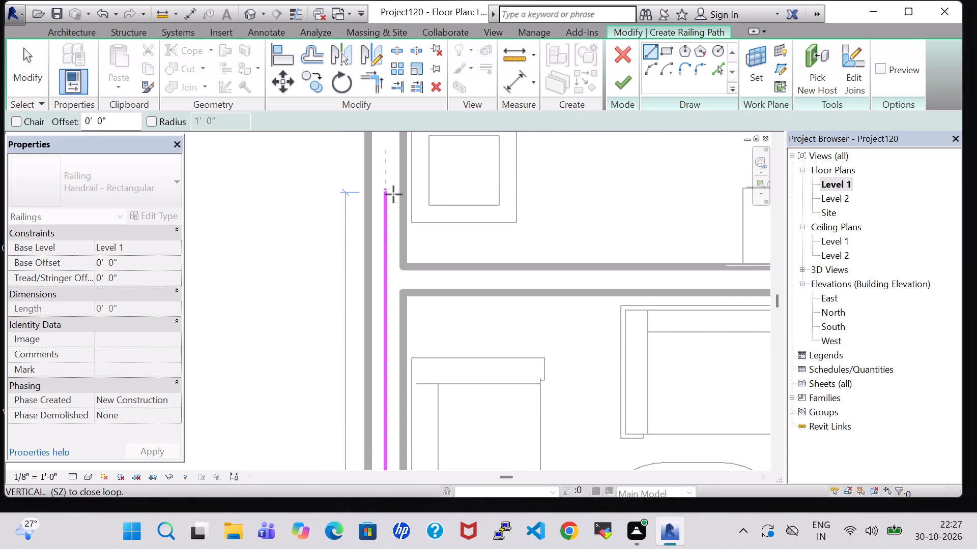
middle_click_drag(393, 194, 415, 414)
middle_click_drag(416, 211, 406, 425)
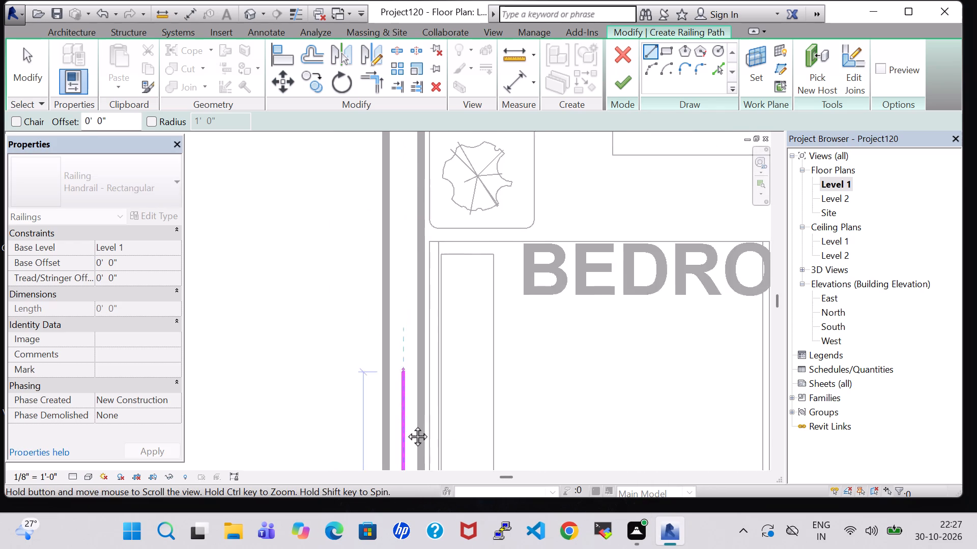
middle_click_drag(406, 425, 406, 451)
scroll(406, 450, "up", 1)
middle_click_drag(408, 192, 440, 470)
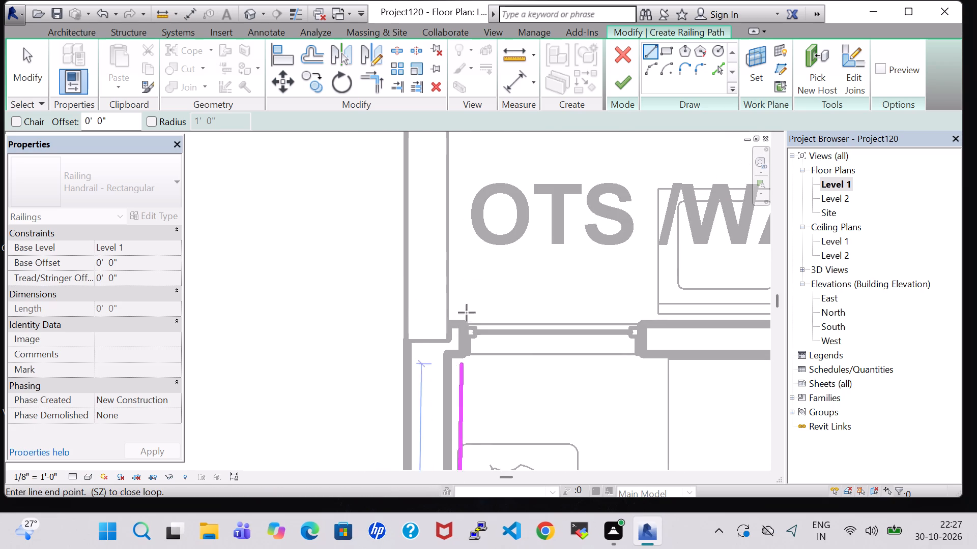
middle_click_drag(426, 222, 438, 399)
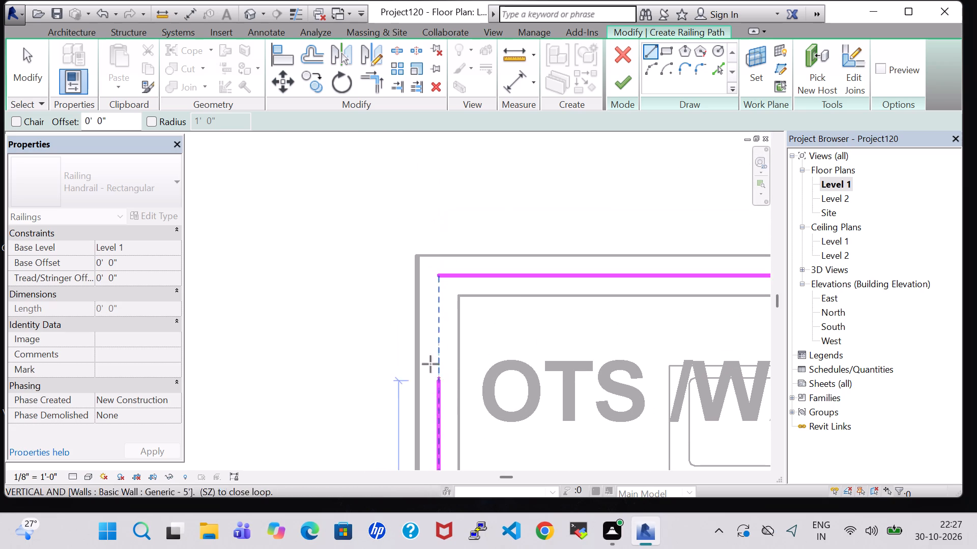
left_click(440, 277)
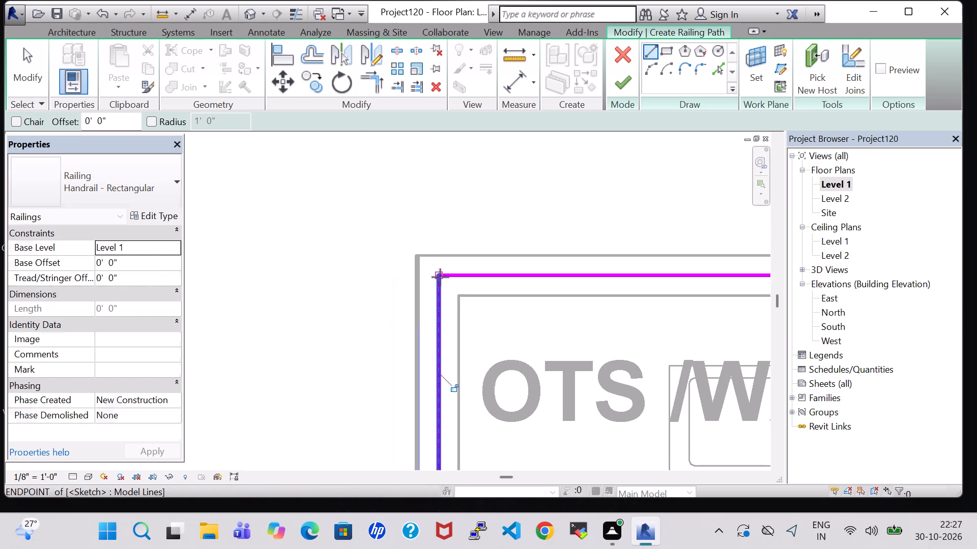
left_click(618, 79)
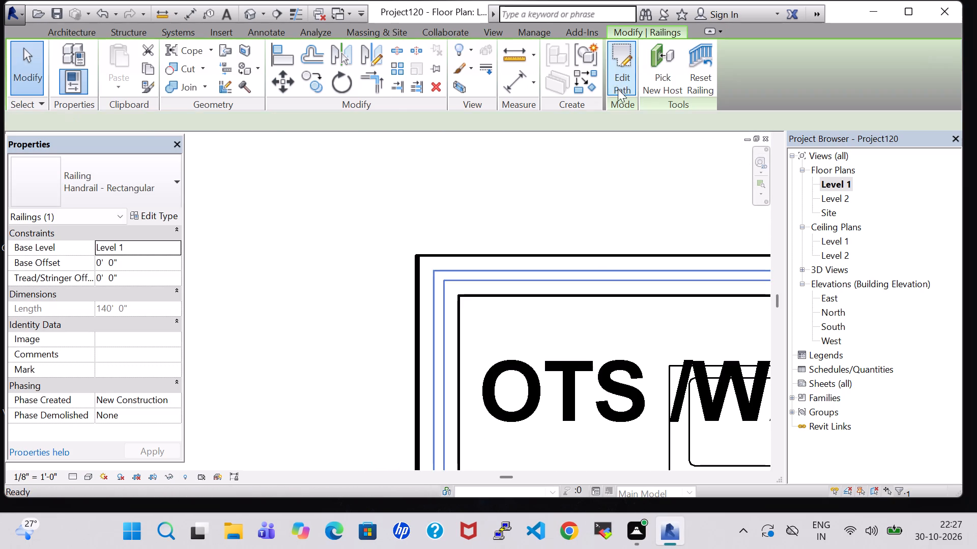
Change the perimeter railing's type to Glass Panel - Bottom Fill.
scroll(601, 278, "down", 5)
middle_click_drag(596, 284, 292, 265)
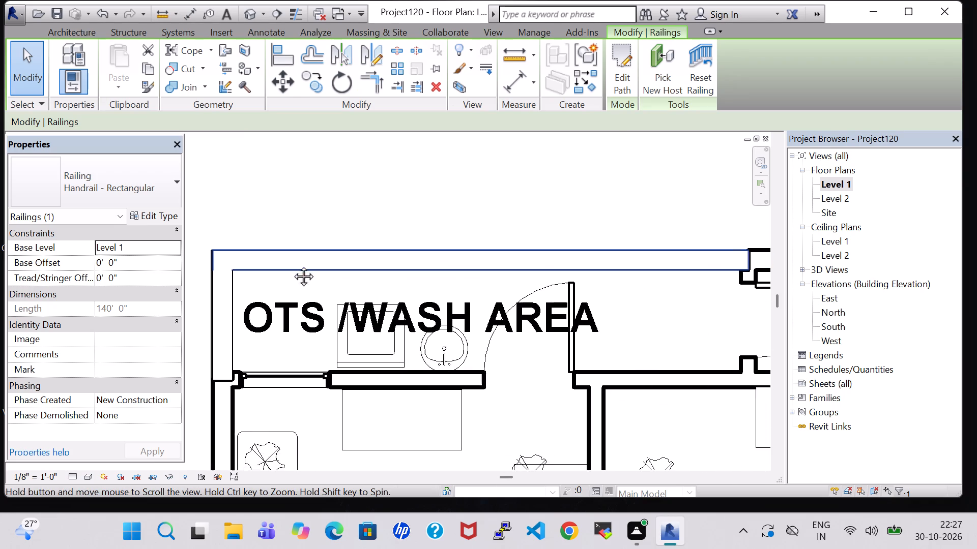
middle_click_drag(292, 265, 291, 265)
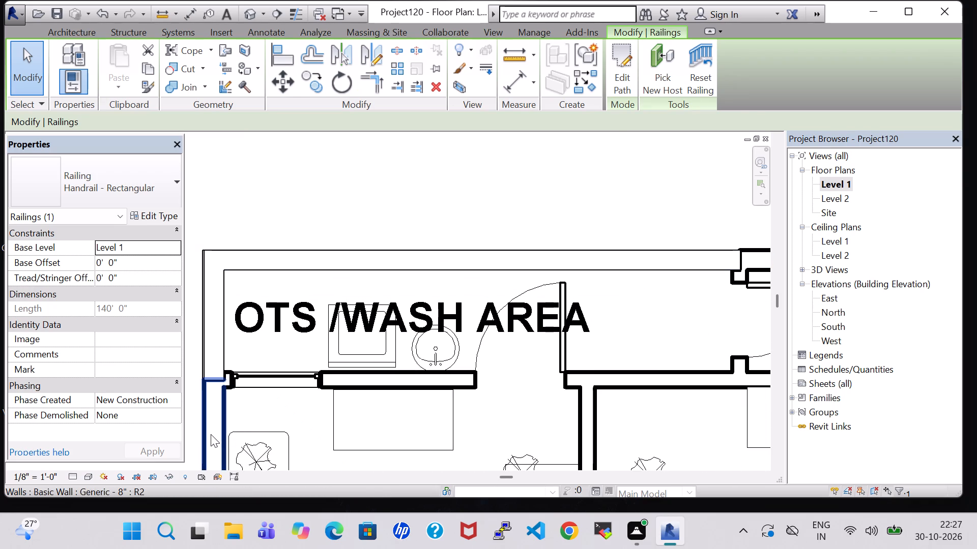
left_click(211, 434)
left_click(214, 440)
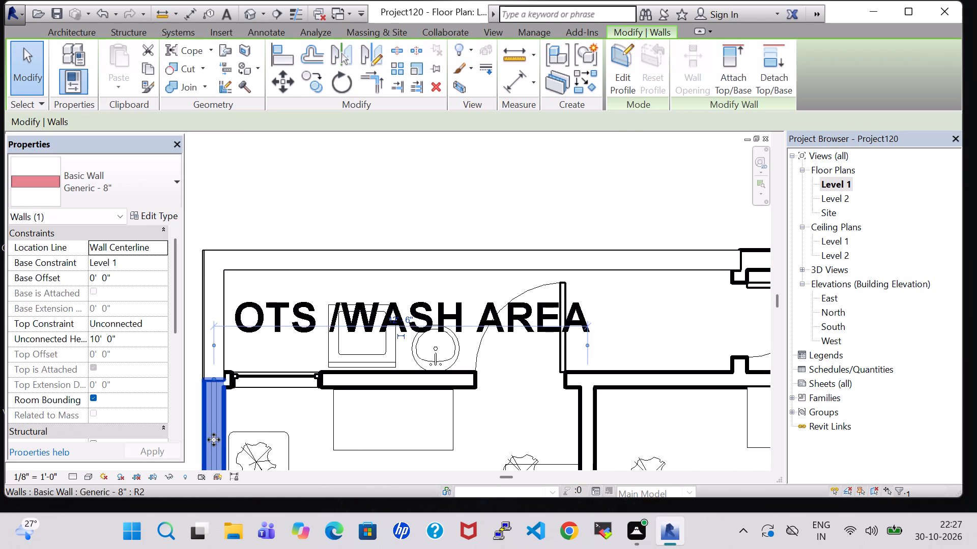
left_click(257, 420)
scroll(242, 417, "down", 6)
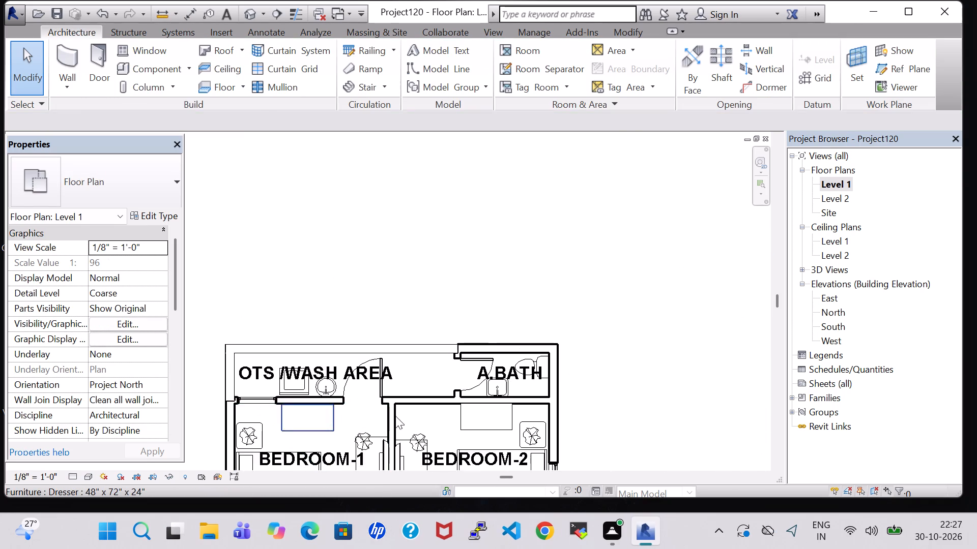
middle_click_drag(469, 415, 480, 337)
middle_click_drag(505, 196, 512, 167)
middle_click_drag(536, 111, 555, 79)
middle_click_drag(480, 403, 589, 136)
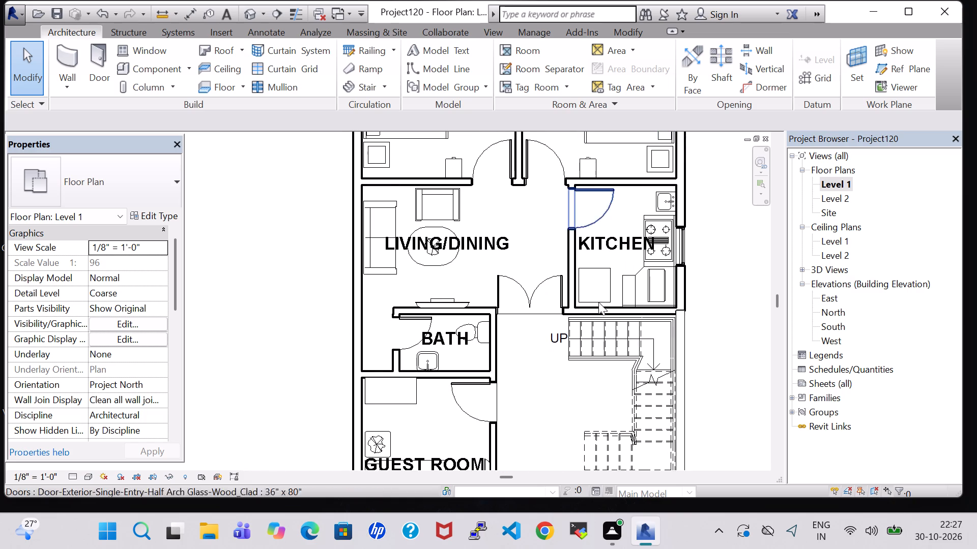
middle_click_drag(580, 417, 576, 240)
left_click(528, 381)
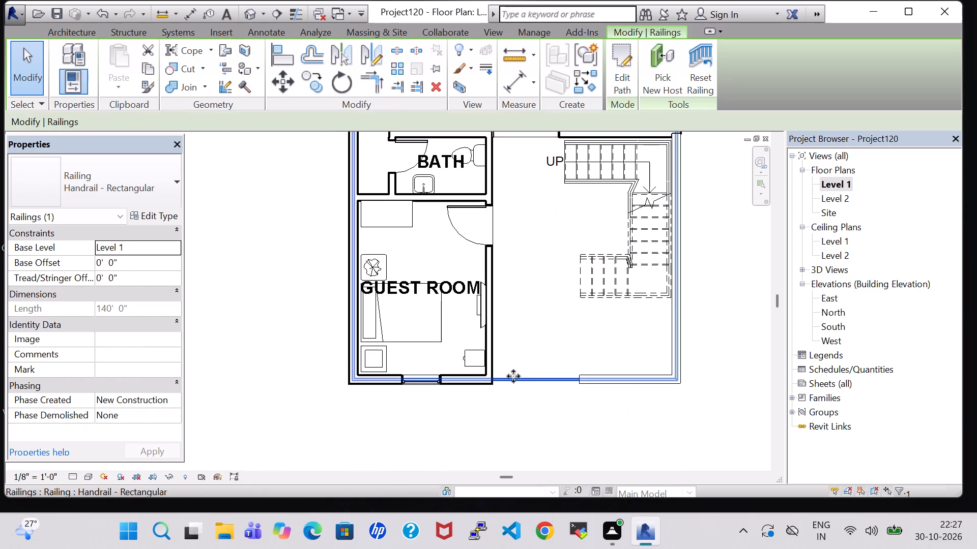
left_click(133, 181)
scroll(127, 233, "up", 2)
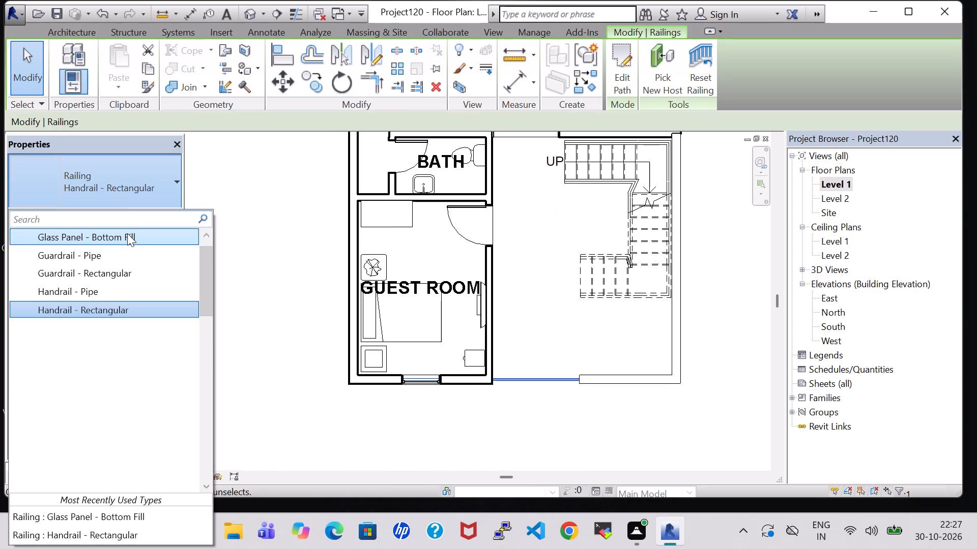
left_click(126, 240)
Set the perimeter railing's base offset to 11' from Level 1.
left_click(102, 262)
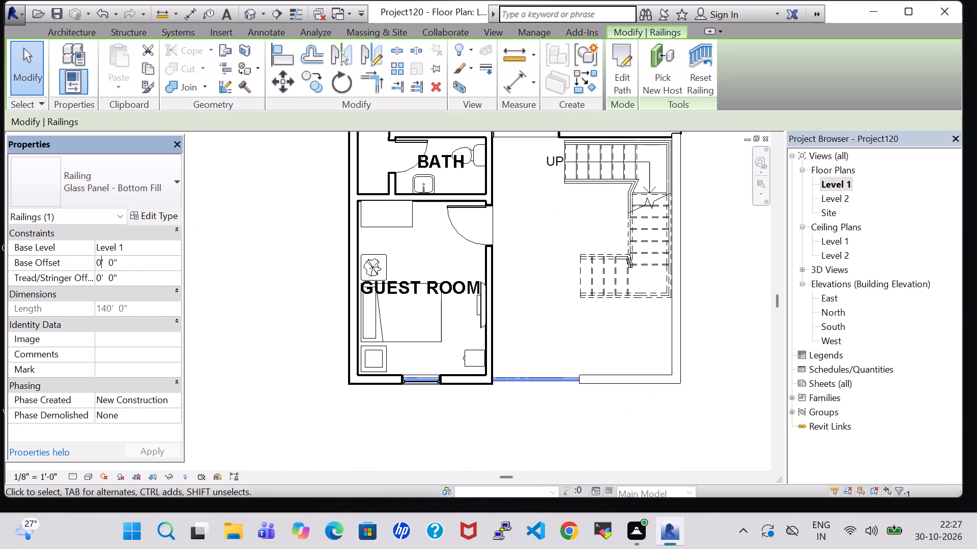
key("BackSpace")
type("11")
left_click(146, 447)
left_click(331, 452)
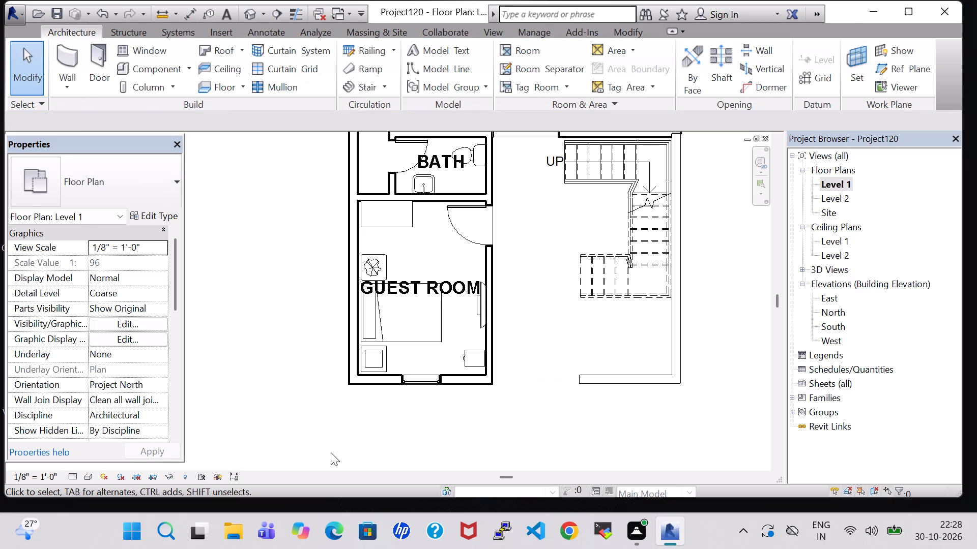
Examine the perimeter railing's position on the roof and around the stair opening in the 3D view.
left_click(251, 10)
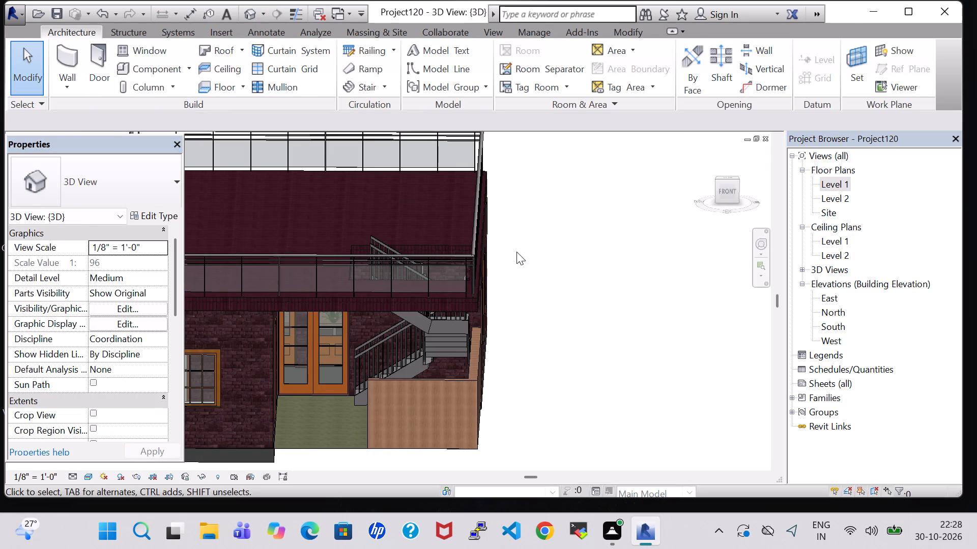
scroll(520, 241, "up", 1, "shift")
middle_click_drag(520, 241, 516, 352, "shift")
middle_click_drag(516, 352, 500, 293)
scroll(516, 352, "up", 1, "shift")
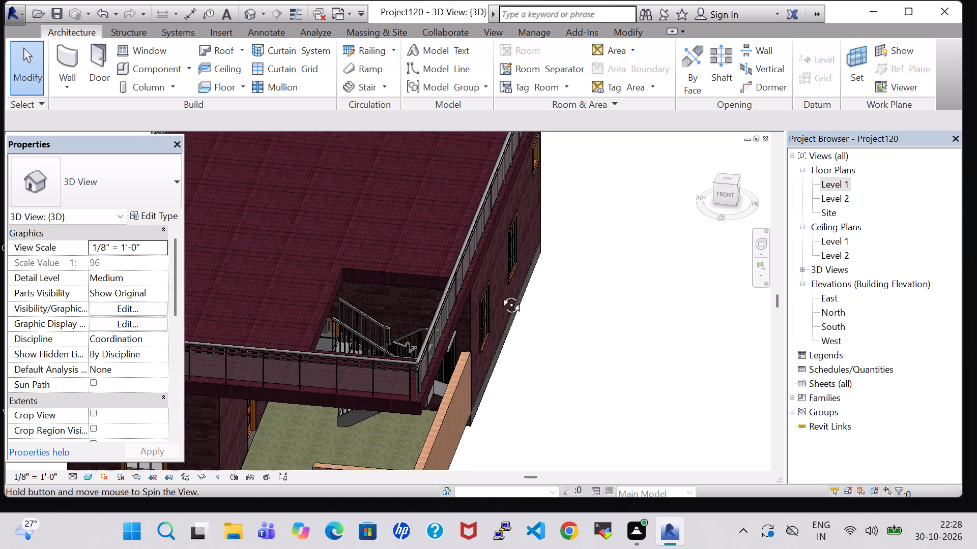
middle_click_drag(500, 293, 469, 347)
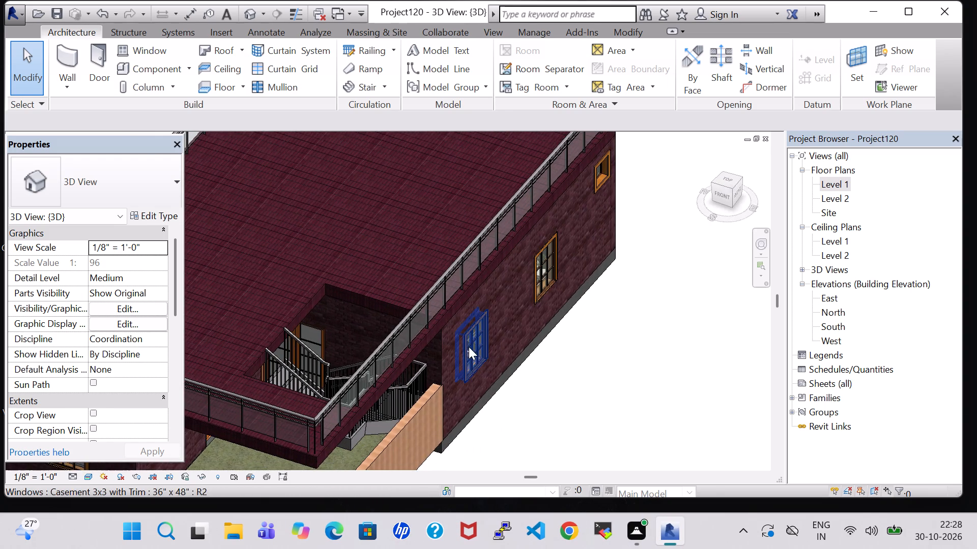
middle_click_drag(469, 347, 518, 365)
Edit the roof footprint, moving the stair opening's door-side edge toward the stair until the opening is about 7'-3" wide.
scroll(365, 328, "up", 6)
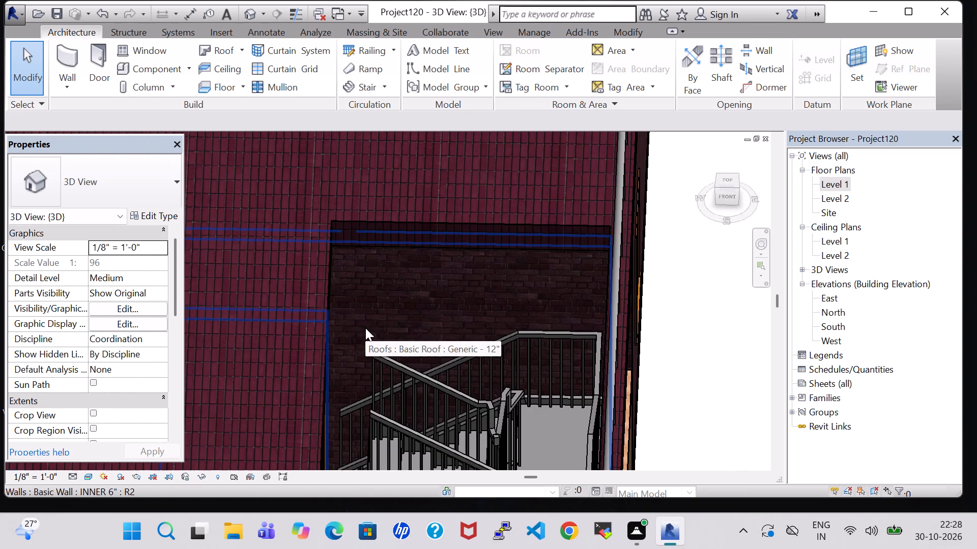
left_click(324, 292)
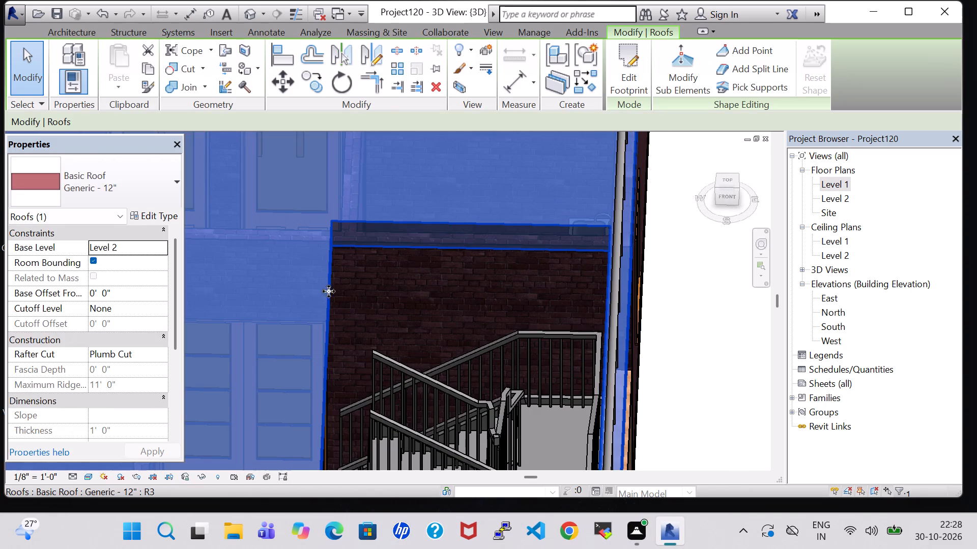
left_click(624, 71)
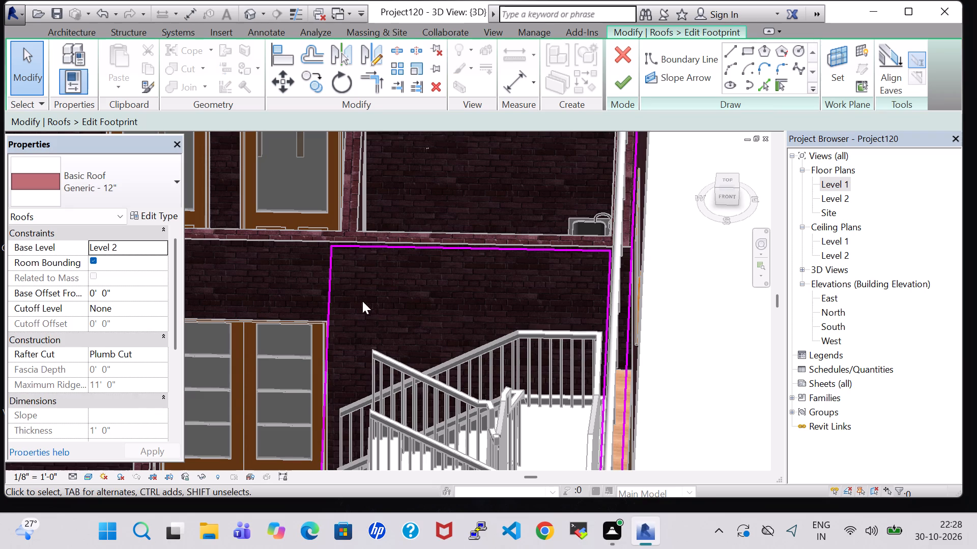
left_click(329, 311)
key("Right")
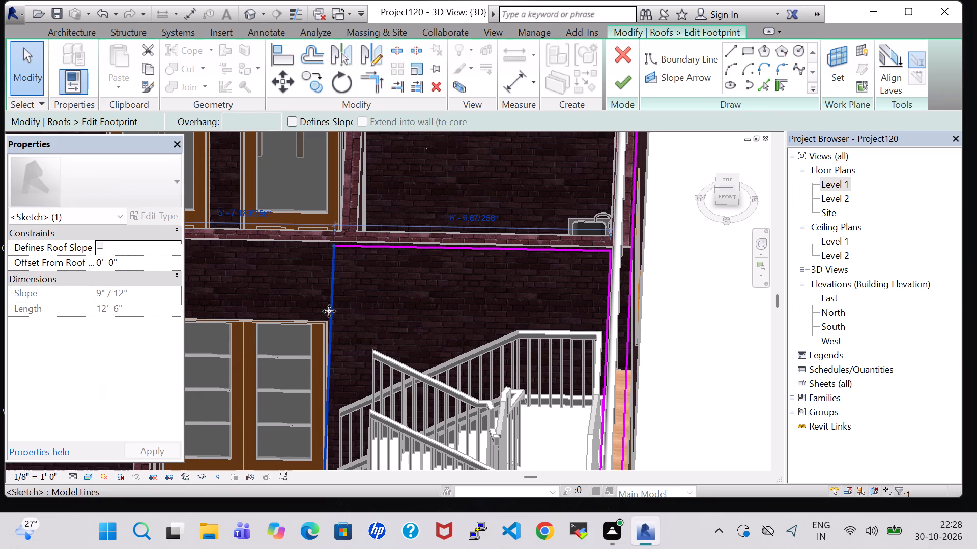
key("Right")
key("Right")
key("Right")
key("Right")
key("Right")
key("Right")
key("Right")
key("Right")
key("Right")
key("Right")
key("Right")
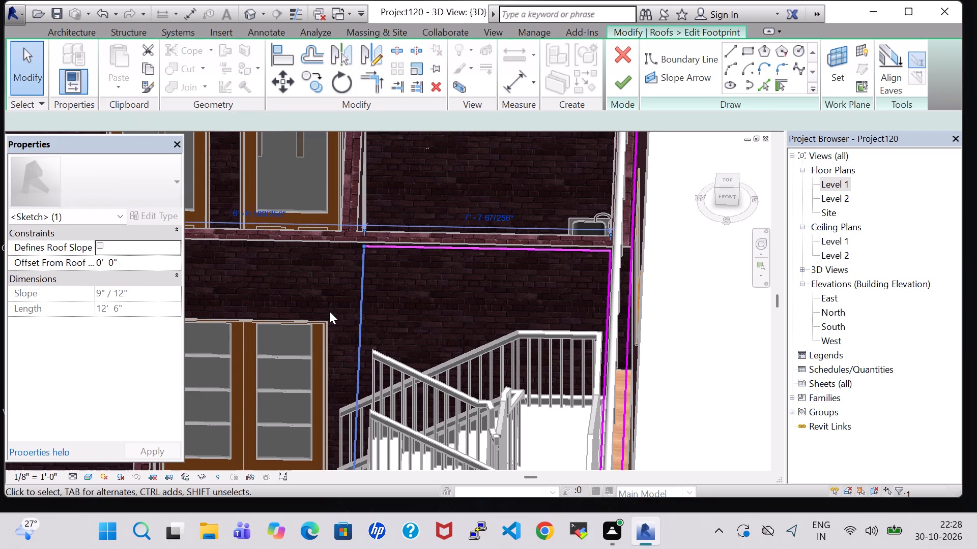
key("Right")
key("Right")
key("Right")
key("Right")
scroll(329, 311, "down", 3)
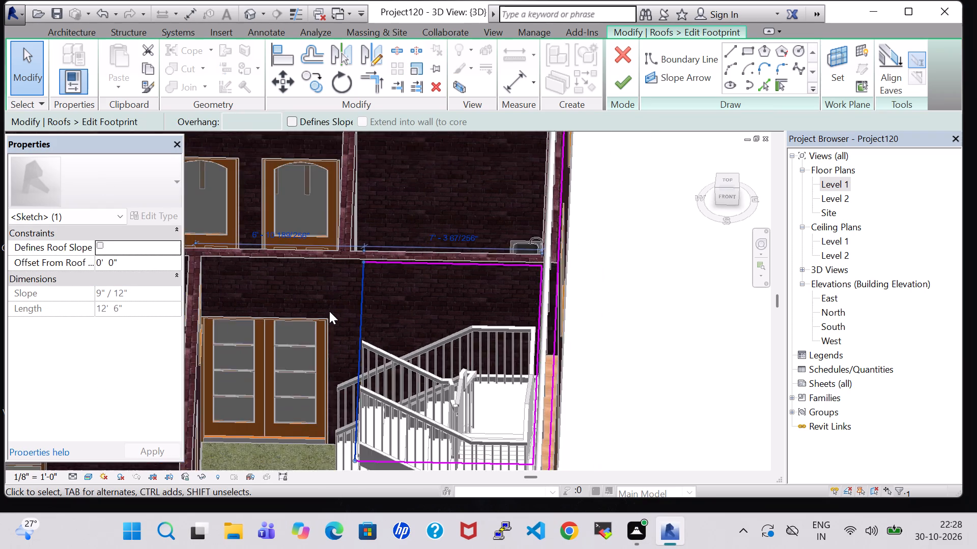
scroll(329, 311, "down", 5)
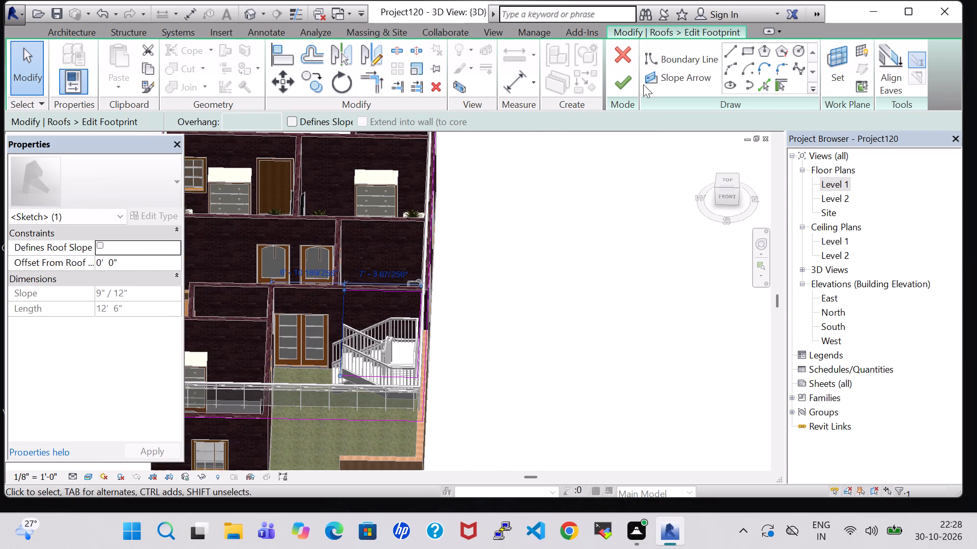
left_click(622, 79)
left_click(535, 277)
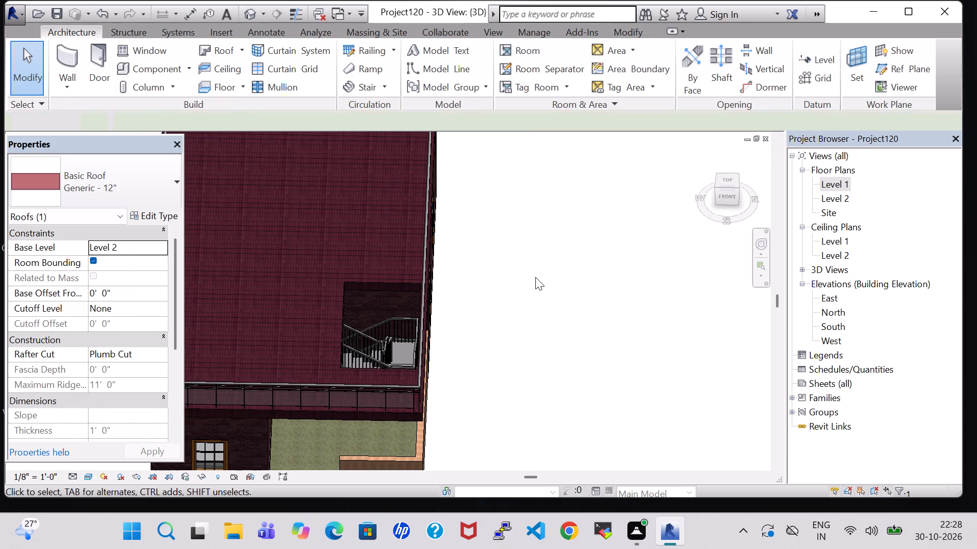
Examine the whole house with its narrowed stair opening and roof railing from above and the front, and return to the Level 1 plan.
middle_click_drag(503, 316, 492, 265)
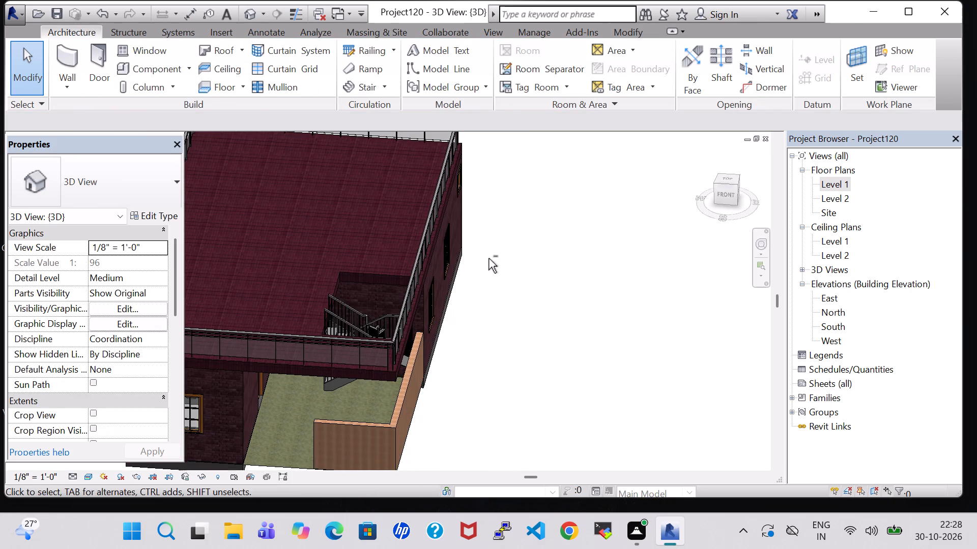
middle_click_drag(518, 320, 582, 341)
middle_click(582, 341)
middle_click_drag(582, 341, 594, 301)
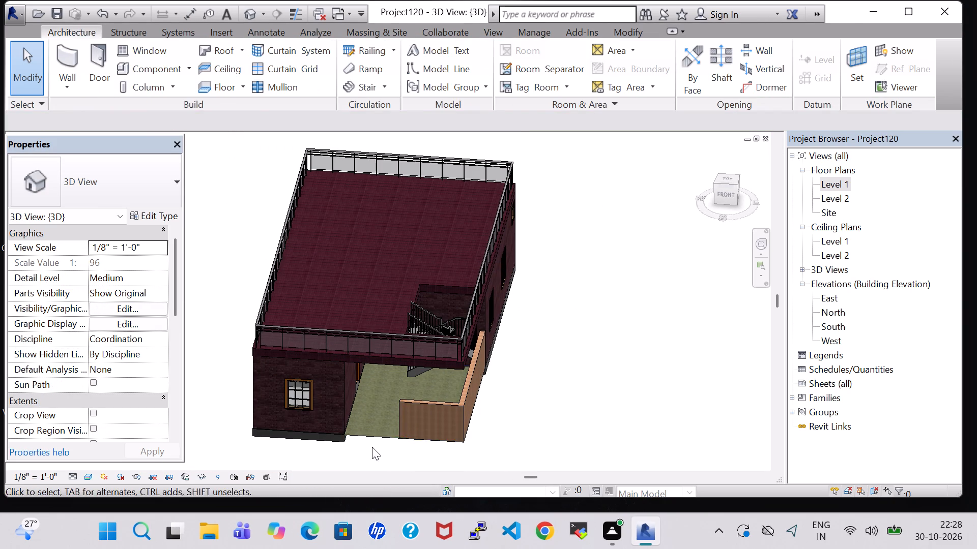
middle_click_drag(372, 447, 387, 401)
scroll(387, 403, "up", 1, "shift")
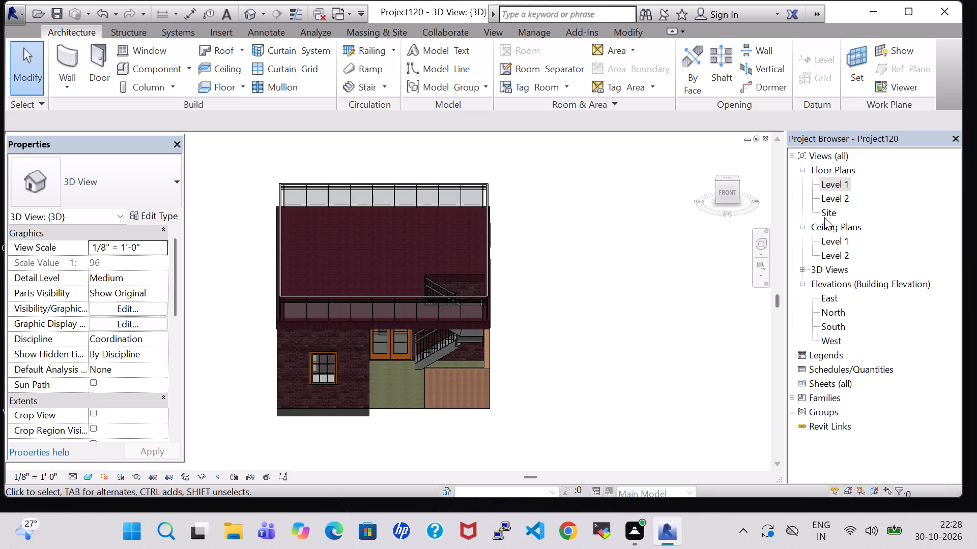
double_click(831, 185)
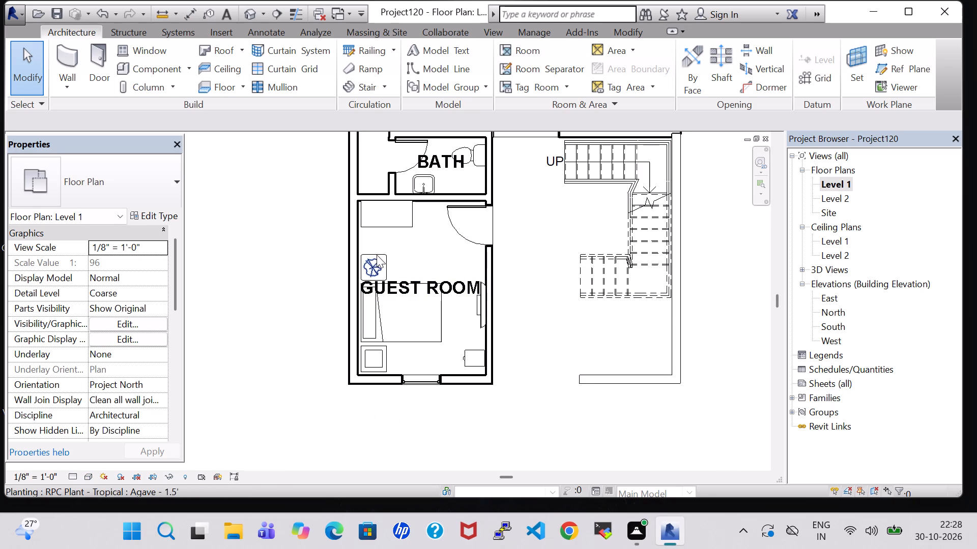
Place four more plants like the guest room's Agave - 1.5' in a two-by-two arrangement between the stair and the low corner wall.
left_click_drag(376, 260, 376, 268)
right_click(376, 268)
left_click(485, 267)
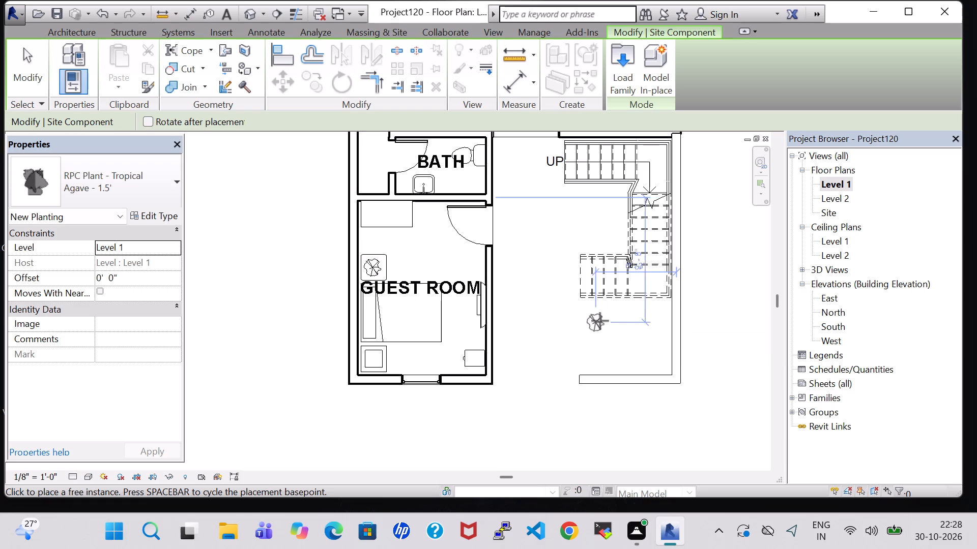
left_click(602, 320)
left_click(659, 319)
left_click(659, 357)
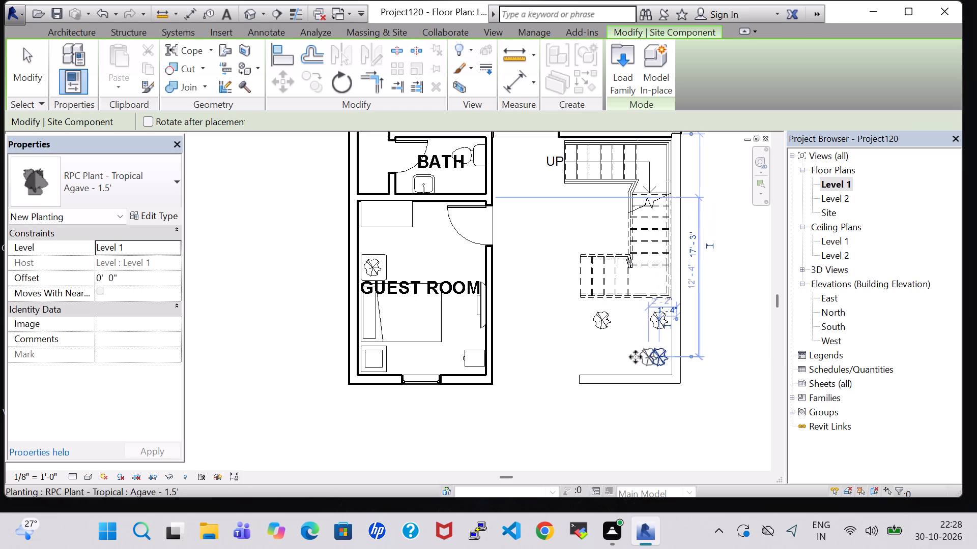
left_click(600, 359)
key("grave")
key("Escape")
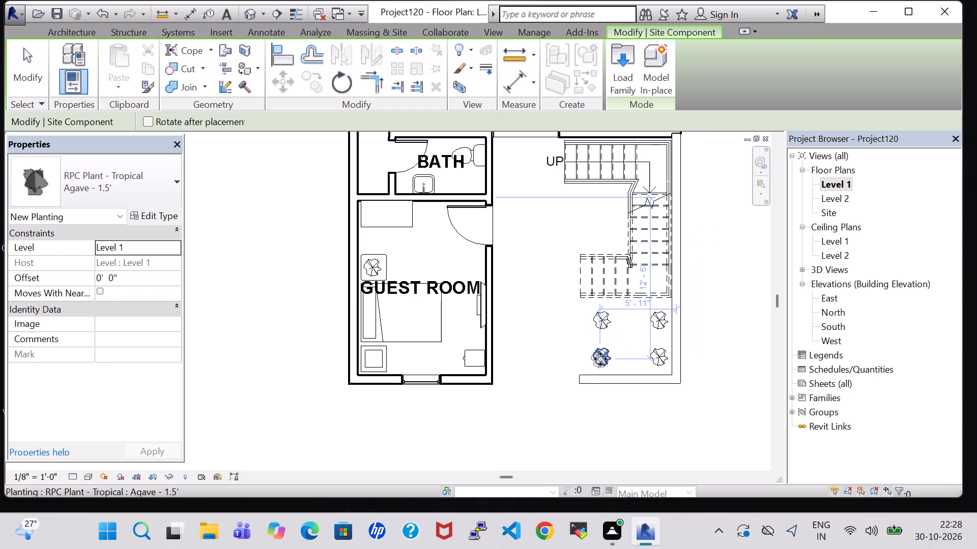
key("Escape")
In the plant row nearest the stair, change the left plant to Crane Lily - 3' and the right one to Jungle Flame - 3'.
left_click(601, 328)
left_click(80, 182)
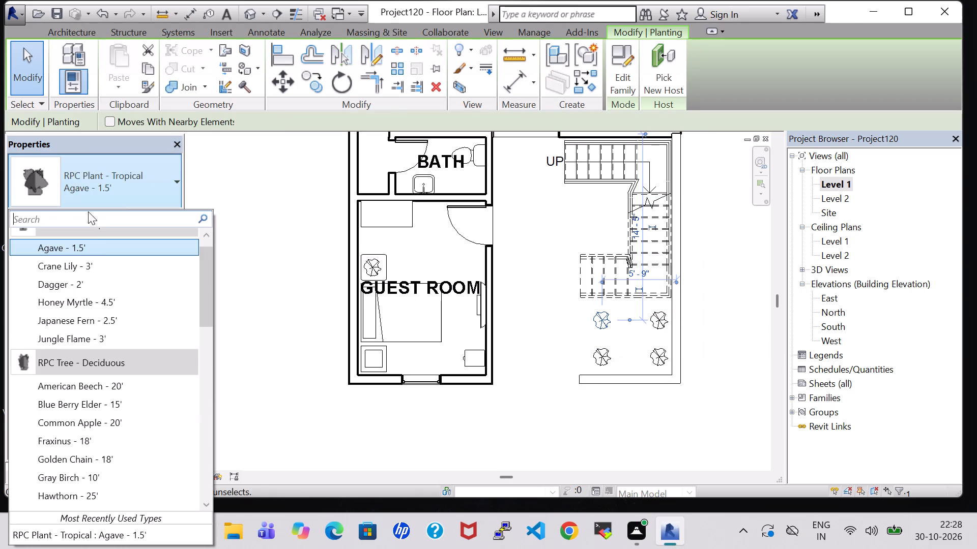
left_click(104, 260)
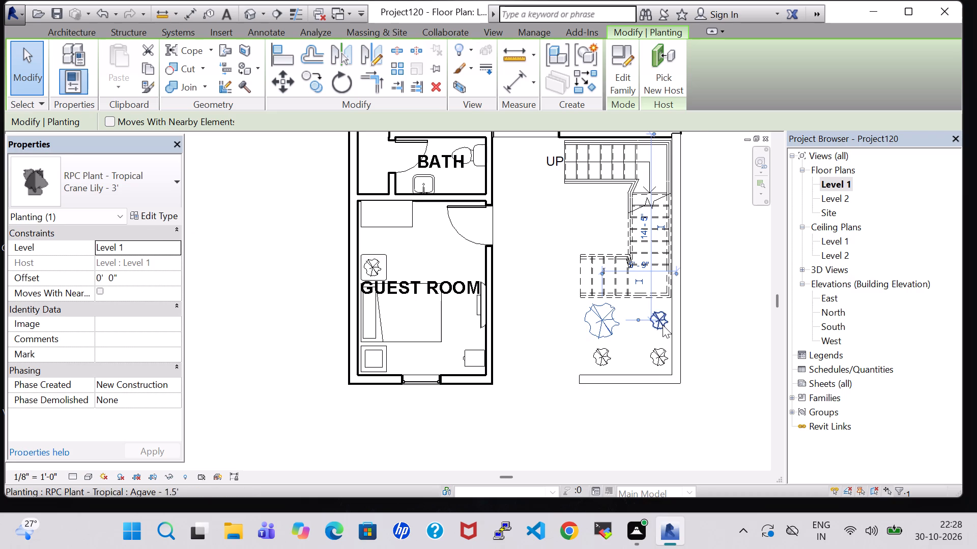
left_click(663, 325)
left_click(100, 181)
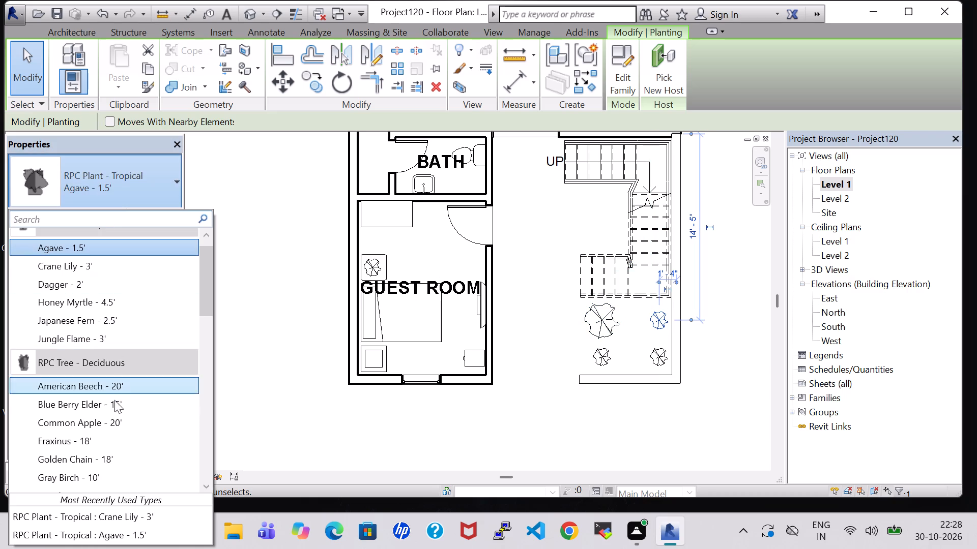
left_click(114, 342)
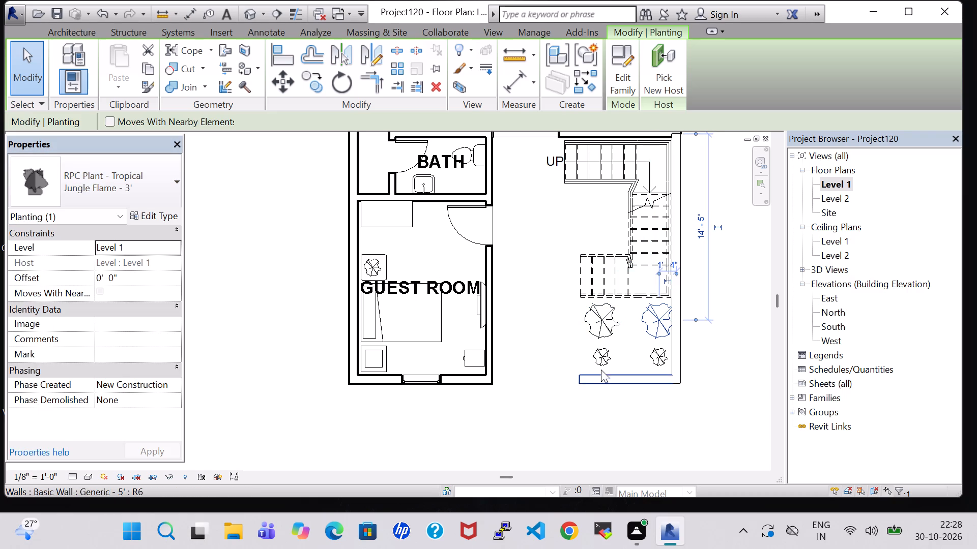
In the plant row along the low wall, change the left plant to Jungle Flame - 3' and the right one to Crane Lily - 3'.
left_click(605, 354)
left_click(120, 180)
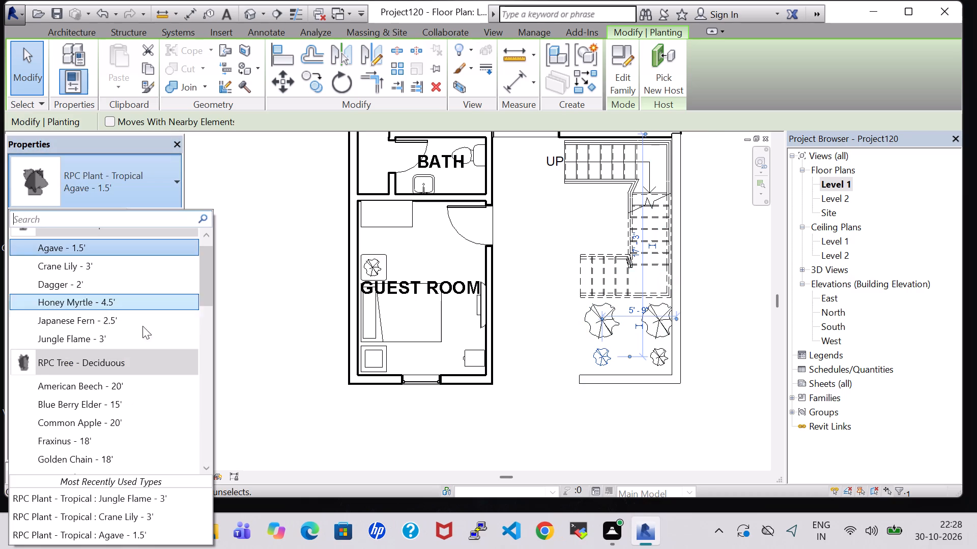
left_click(140, 343)
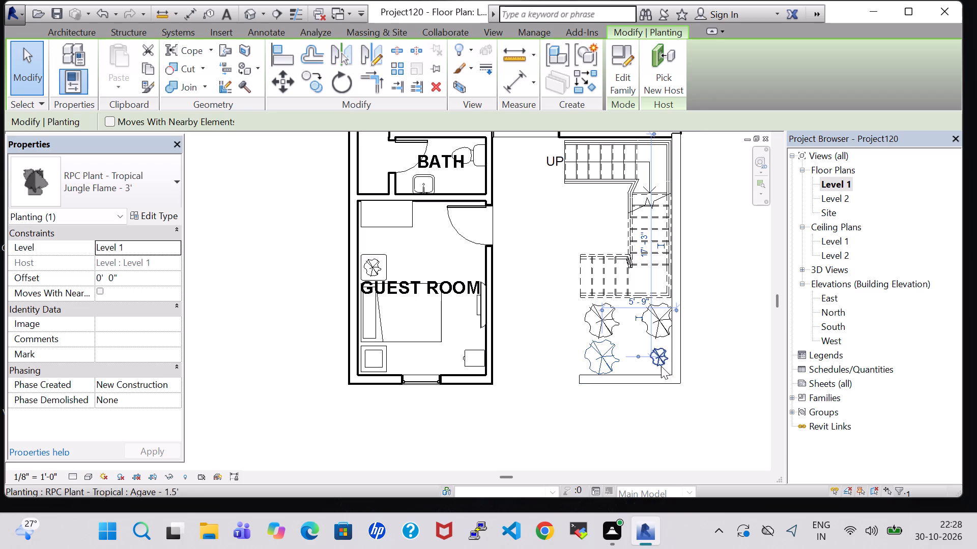
left_click(661, 365)
left_click(162, 182)
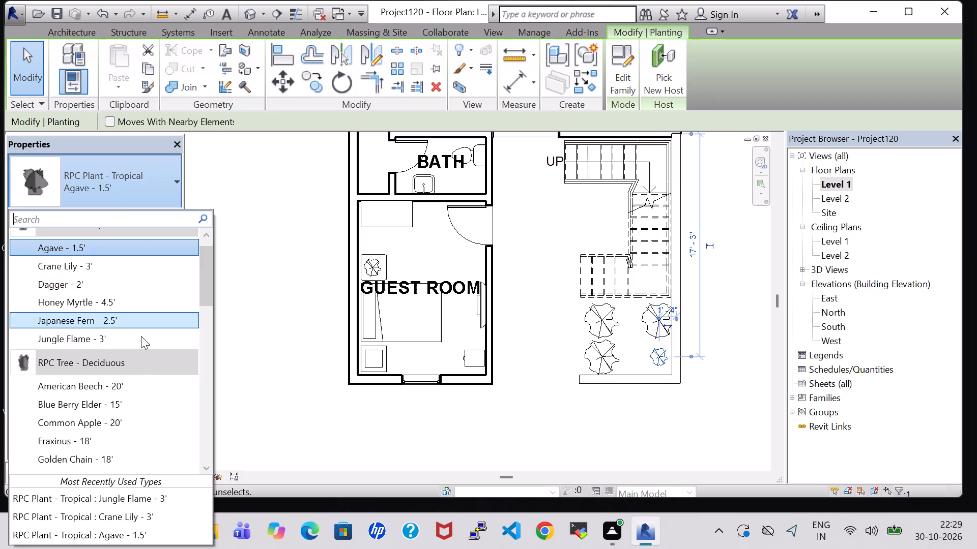
left_click(119, 262)
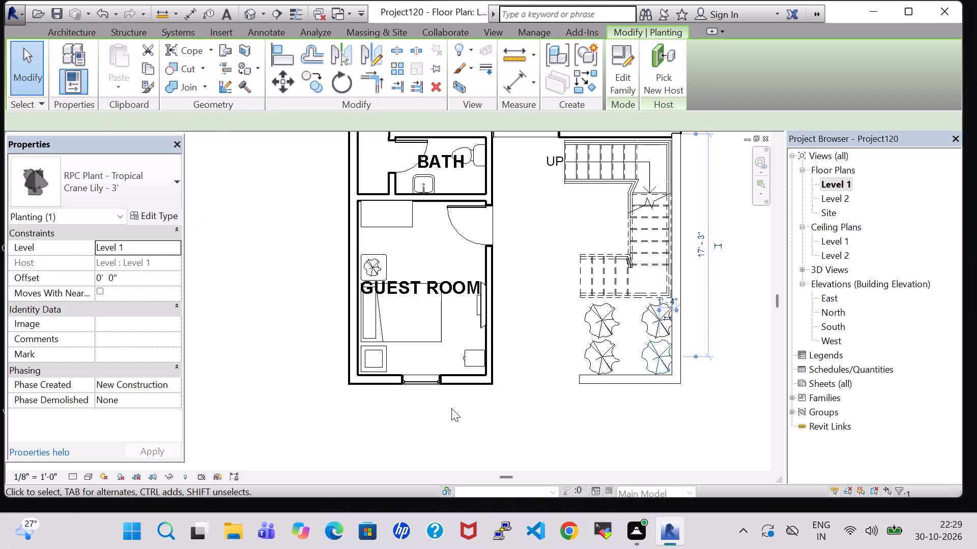
left_click(502, 399)
Nudge the Crane Lily in the row nearest the stair slightly toward the stair.
left_click(594, 326)
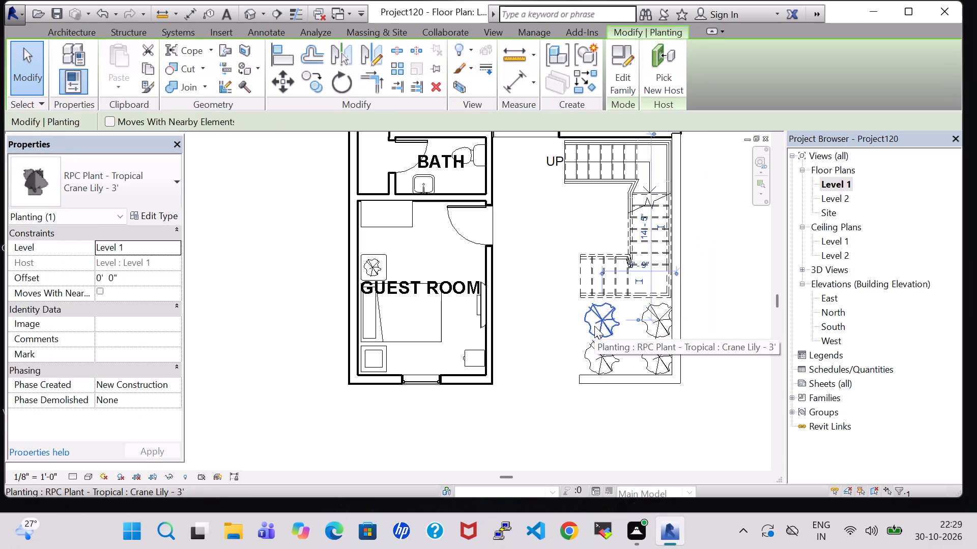
key("Up")
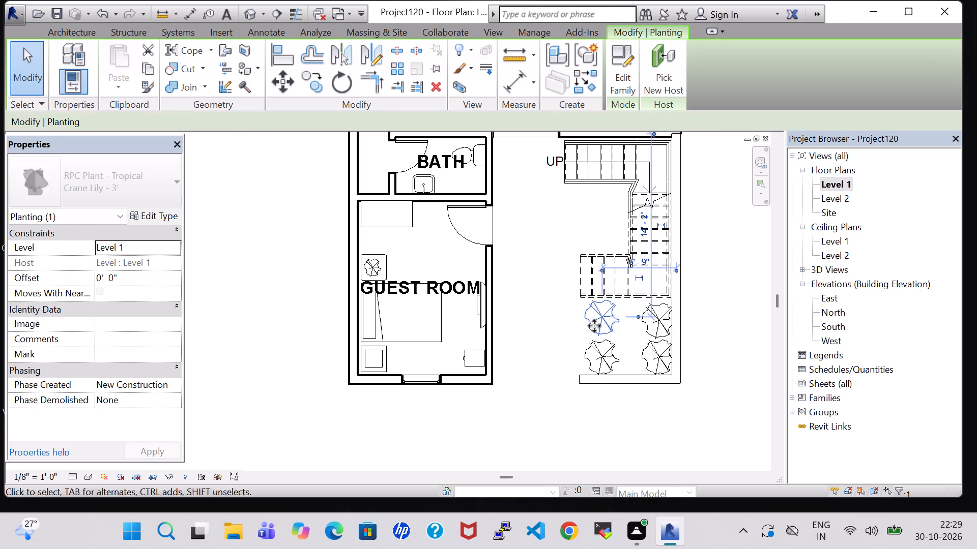
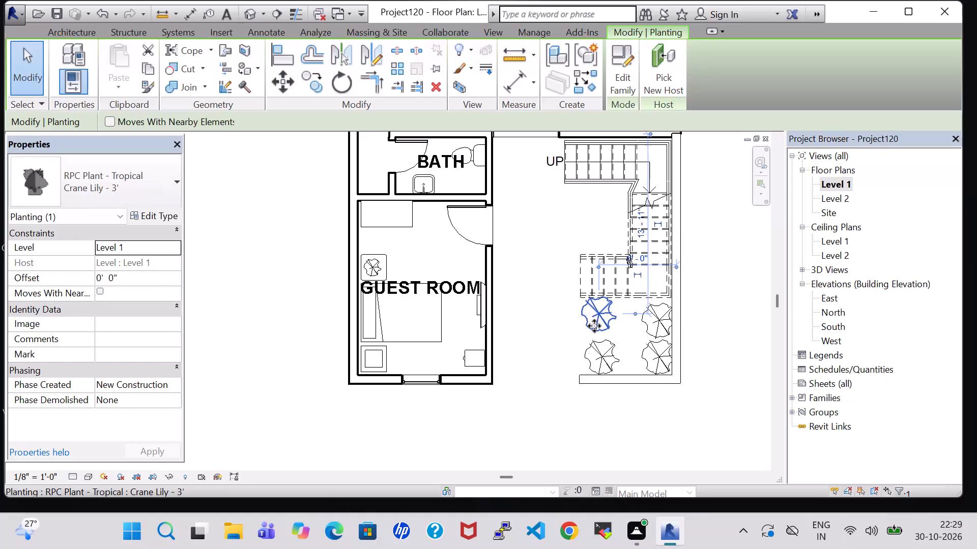
Even out the plant row nearest the stair by nudging the Crane Lily slightly away from the stair and the Jungle Flame toward both the lily and stair.
key("Down")
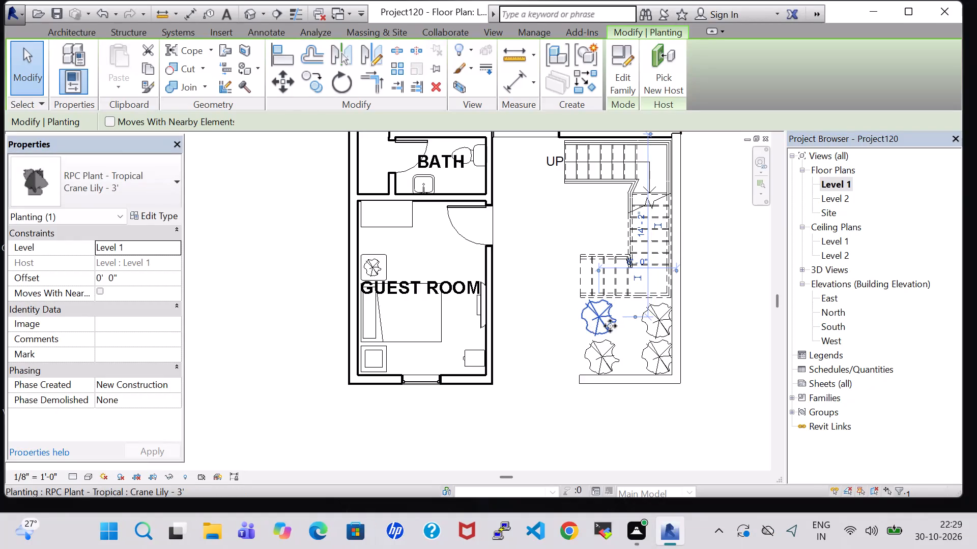
left_click(647, 323)
key("Left")
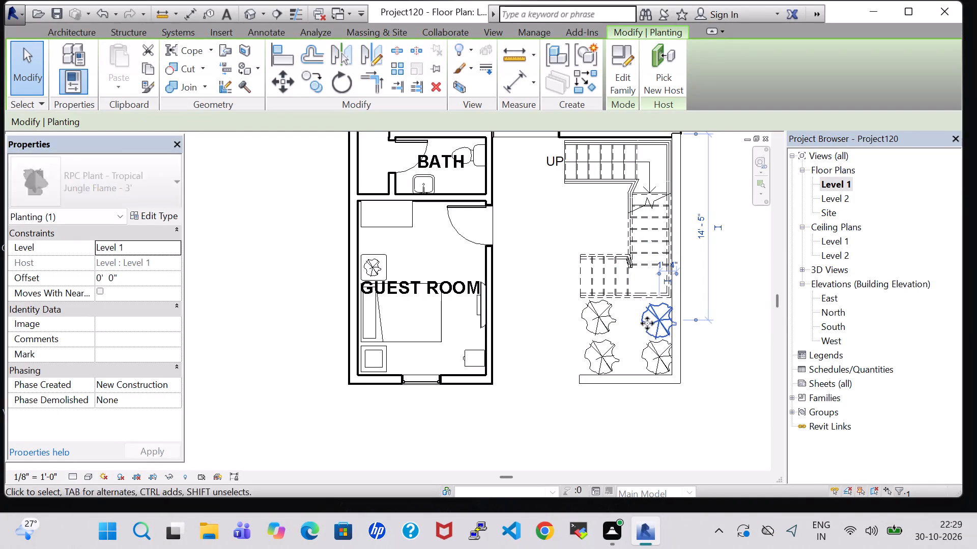
key("Left")
key("Up")
key("Left")
key("Up")
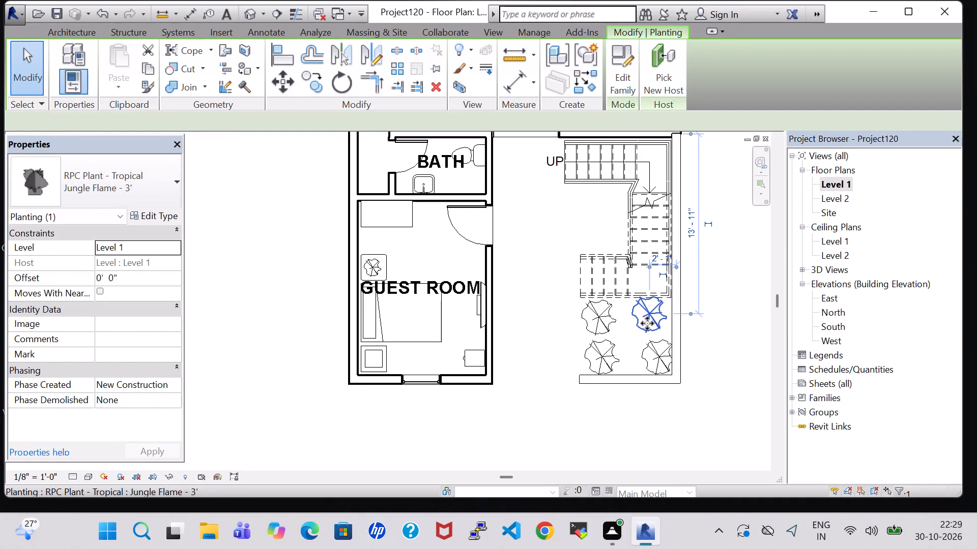
Nudge the Crane Lily and Jungle Flame along the low wall slightly so they line up with the row nearest the stair.
left_click(648, 357)
key("Left")
key("Left")
key("Up")
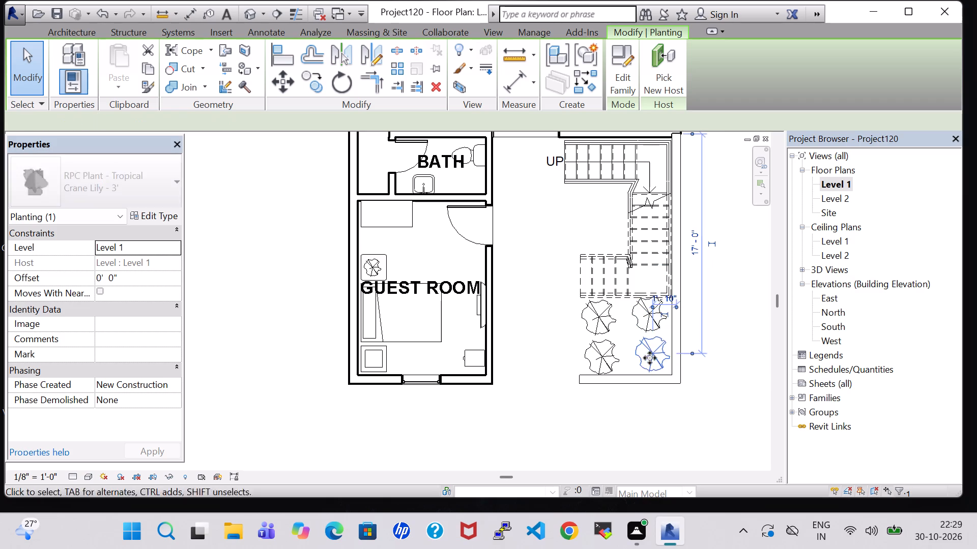
key("Up")
key("Left")
key("Down")
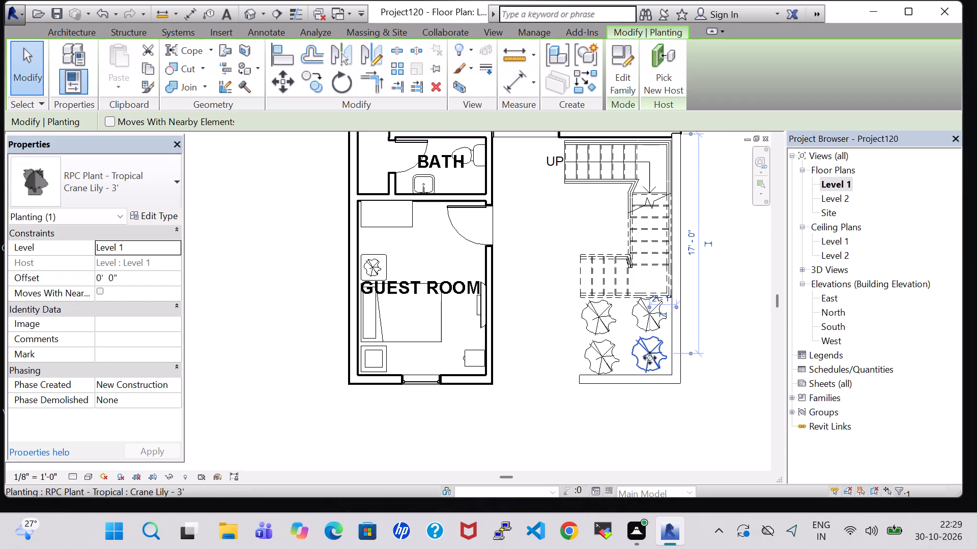
left_click(607, 351)
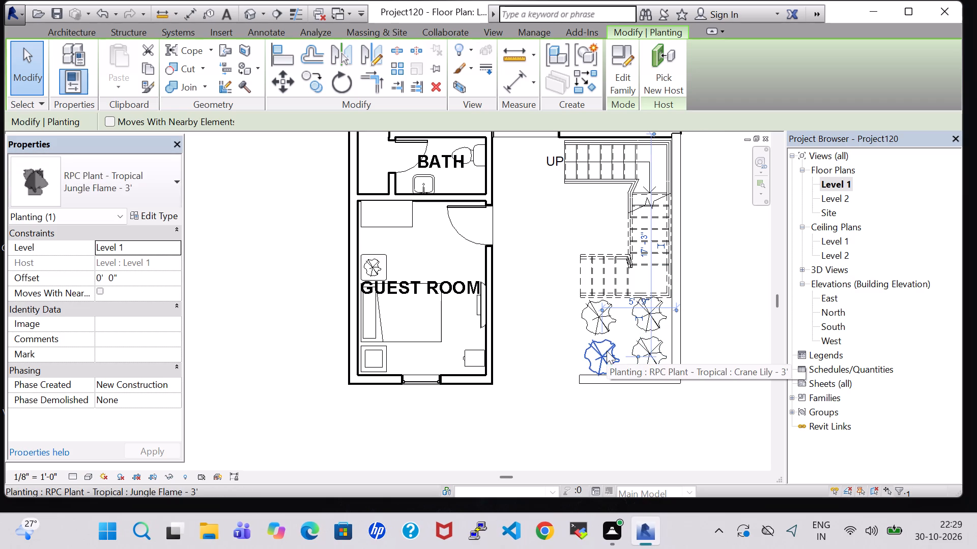
key("Up")
left_click(542, 330)
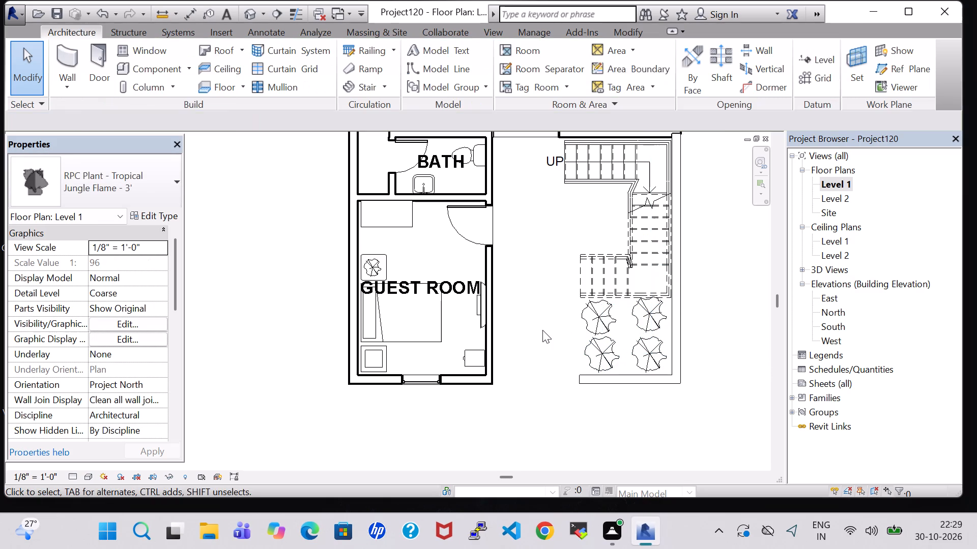
Examine the planting behind the low corner wall in the 3D view from the front and from the guest room side.
left_click(249, 11)
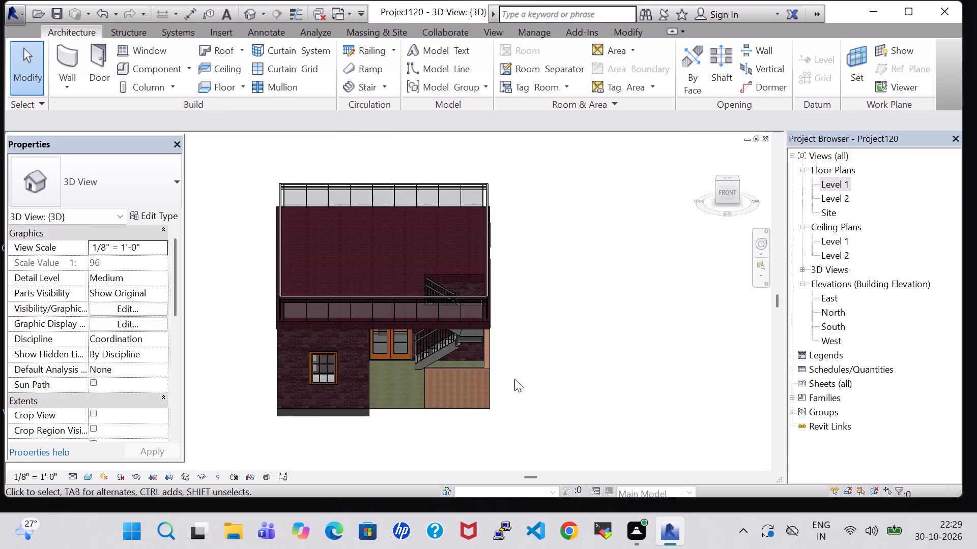
middle_click(538, 348, "shift")
middle_click(538, 348, "shift")
middle_click_drag(538, 357, 531, 433, "shift")
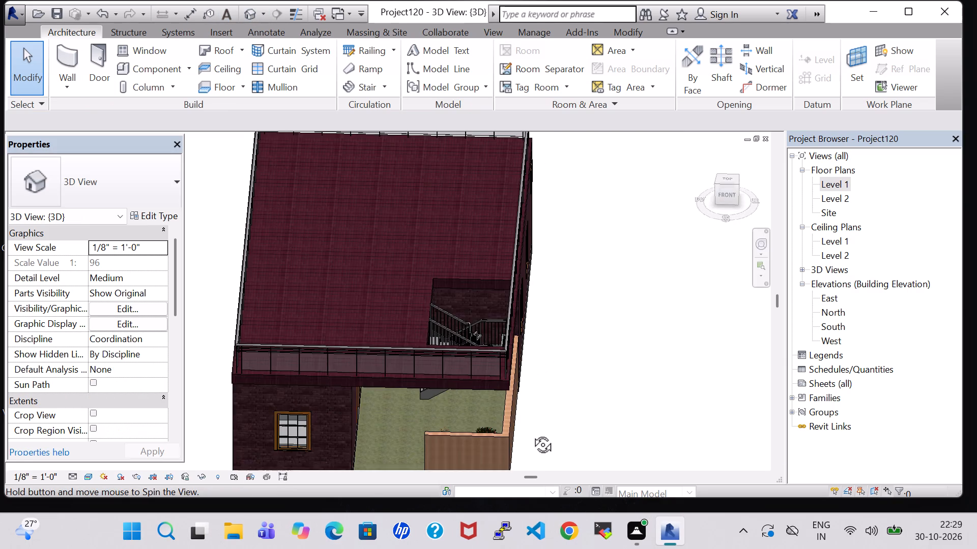
middle_click_drag(531, 433, 531, 435, "shift")
middle_click(531, 435, "shift")
middle_click_drag(540, 386, 544, 381, "shift")
scroll(543, 377, "up", 5)
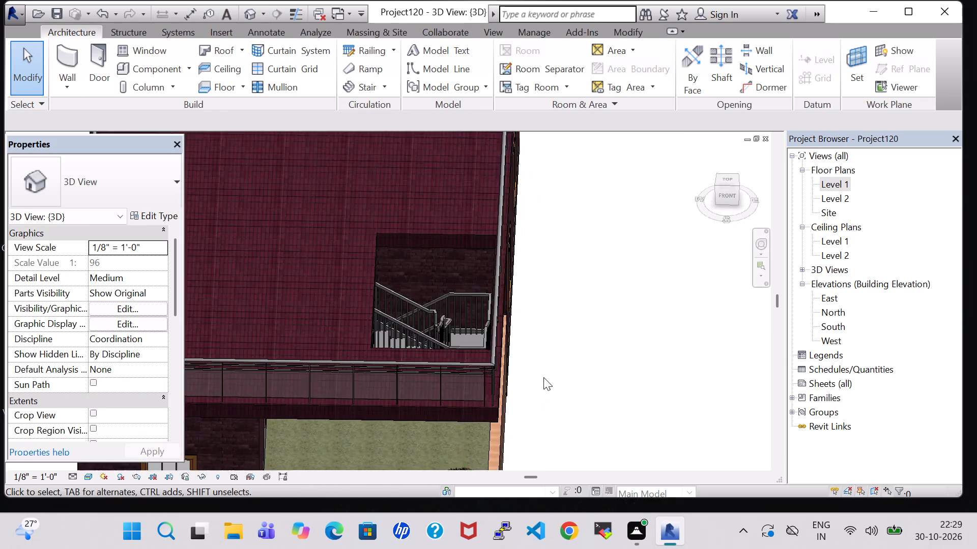
middle_click_drag(540, 428, 594, 211)
scroll(540, 428, "up", 1)
middle_click_drag(414, 268, 523, 297, "shift")
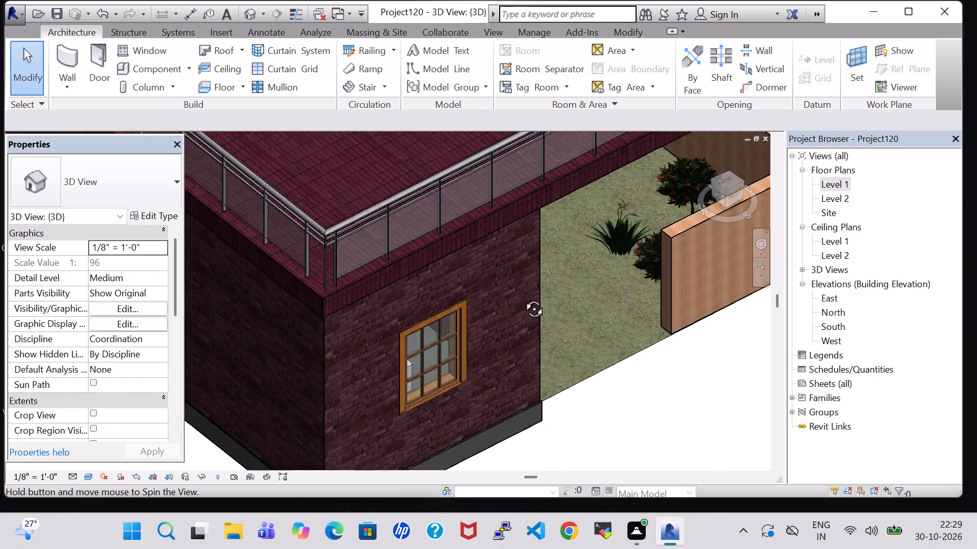
middle_click_drag(523, 297, 524, 297, "shift")
In the Level 1 plan, move the Crane Lily nearest the stair under the dashed stair flight, about 10' 8" from the house wall.
double_click(838, 186)
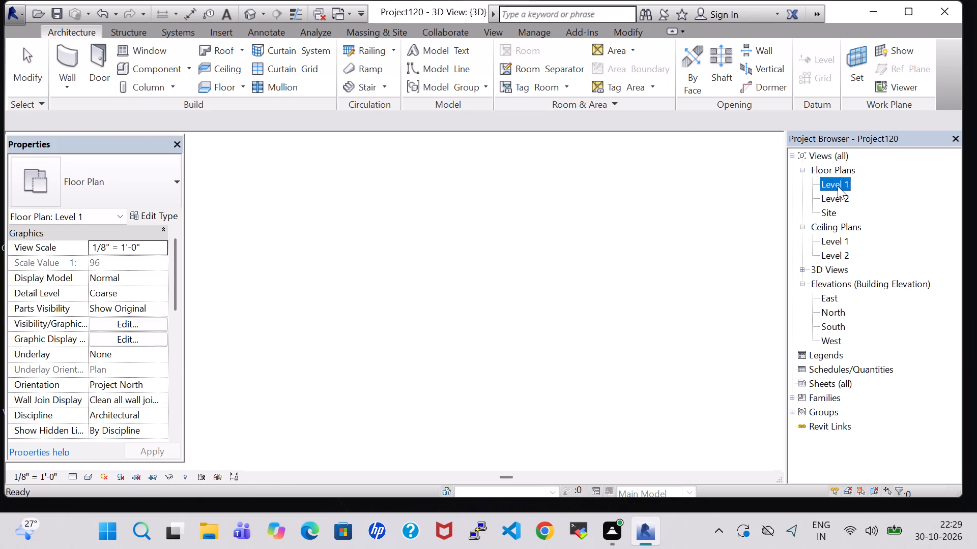
left_click(607, 315)
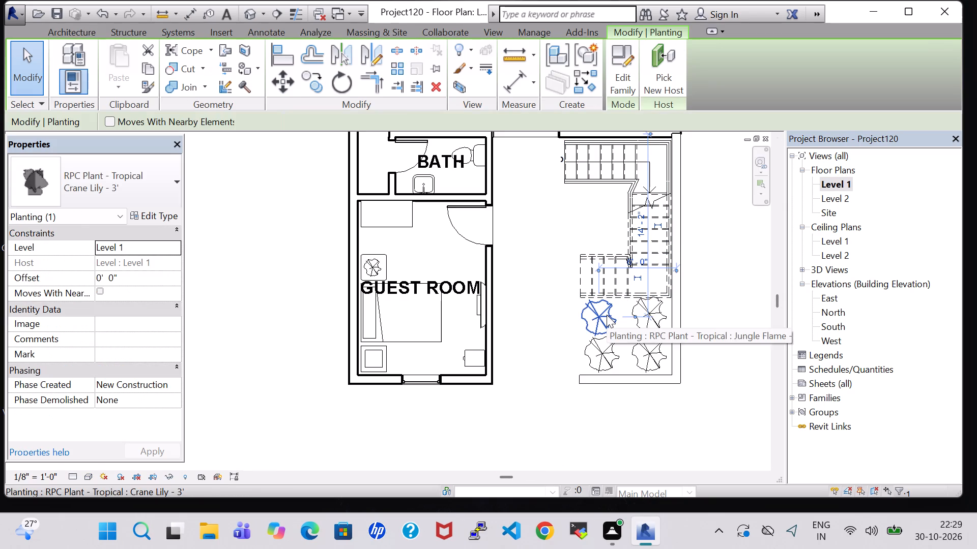
key("Up")
key("Up")
key("Up")
key("Up")
key("Up")
key("Up")
key("Up")
key("Up")
key("Up")
key("Up")
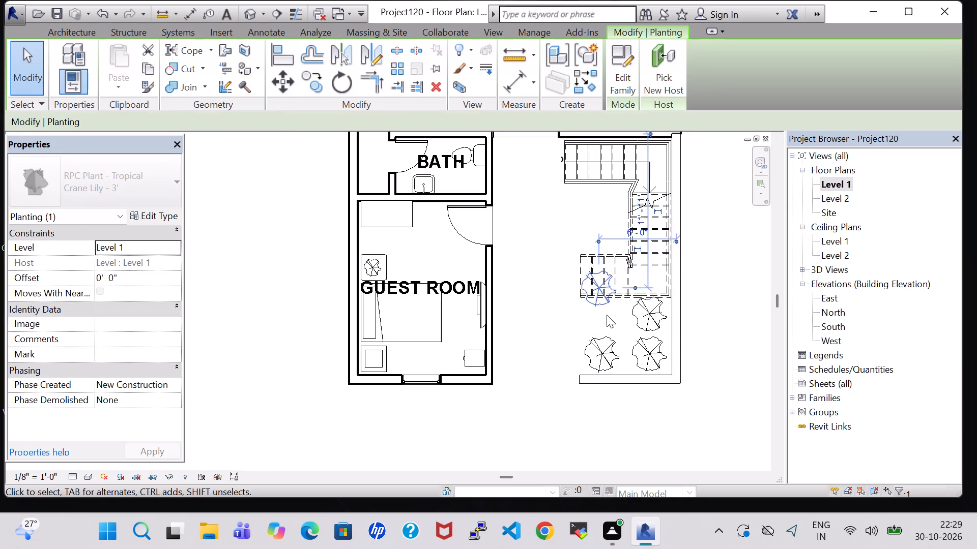
key("Up")
key("Up")
key("Up")
key("Up")
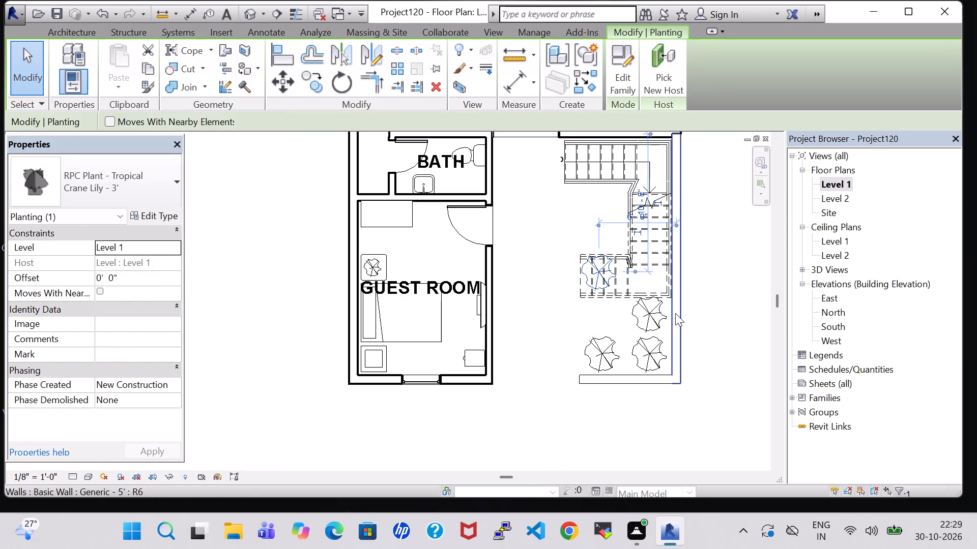
Move the Jungle Flame nearest the stair under the dashed flight, level with the Crane Lily at about 10' 8" from the house wall.
left_click(639, 310)
key("Up")
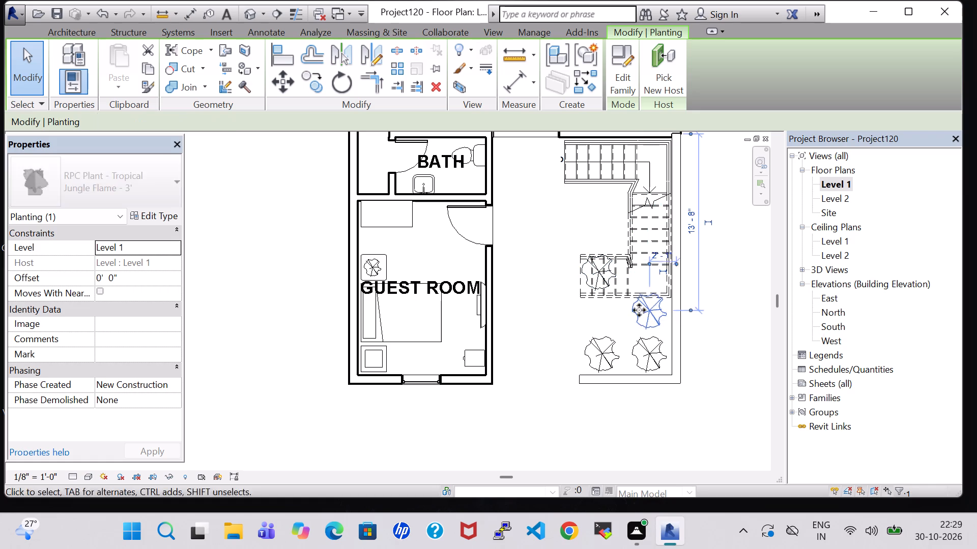
key("Up")
key("Up")
key("Up")
key("Up")
key("Up")
key("Up")
key("Up")
key("Up")
key("Up")
key("Up")
key("Up")
key("Up")
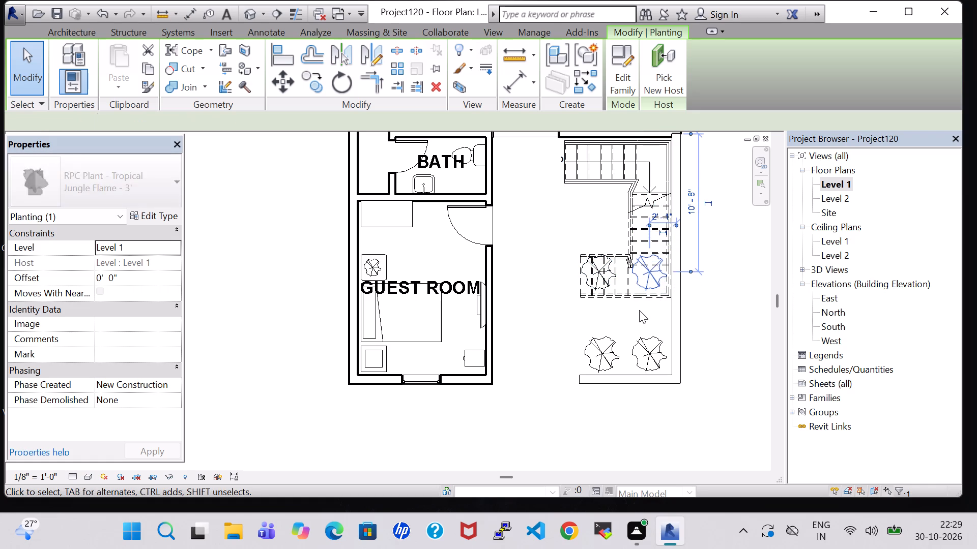
Shift the low wall row toward the stair, moving the Jungle Flame about 1' 3" and the Crane Lily about 1' 6".
left_click(610, 341)
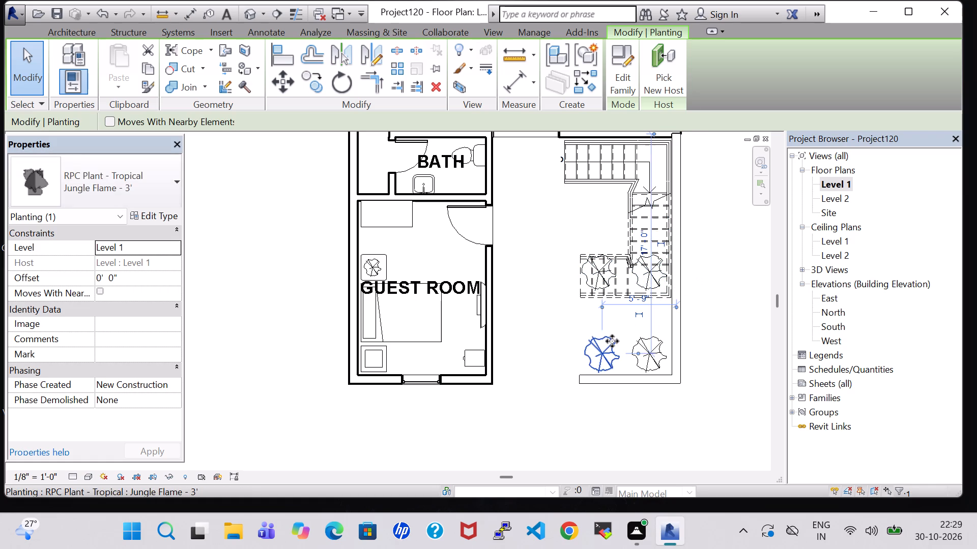
key("Up")
key("Up")
key("Up")
key("Up")
key("Up")
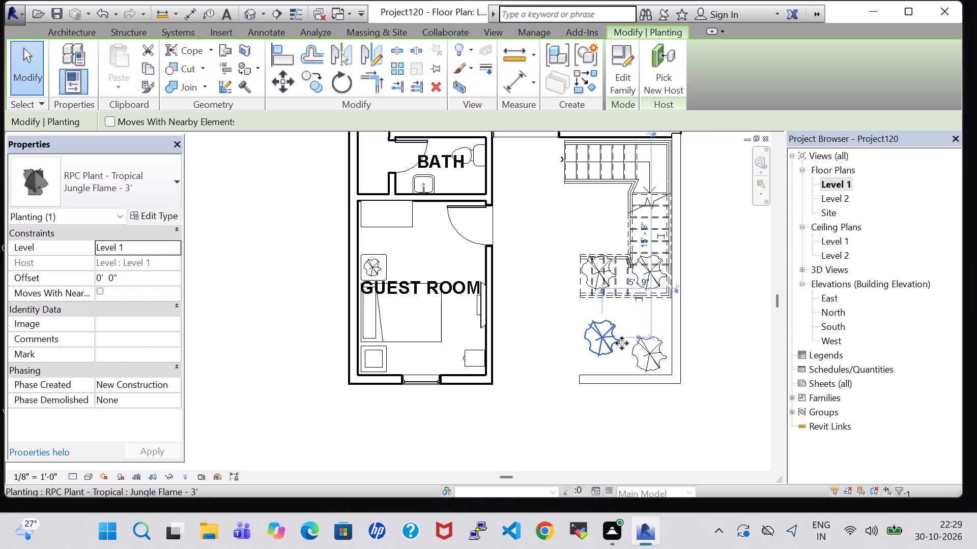
left_click(643, 354)
key("Up")
key("Up")
key("Up")
key("Up")
key("Up")
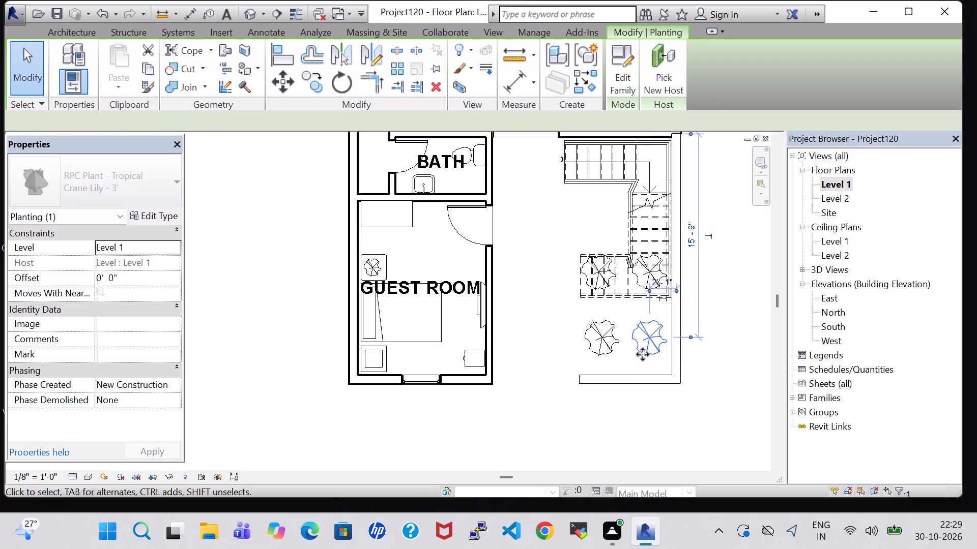
key("Up")
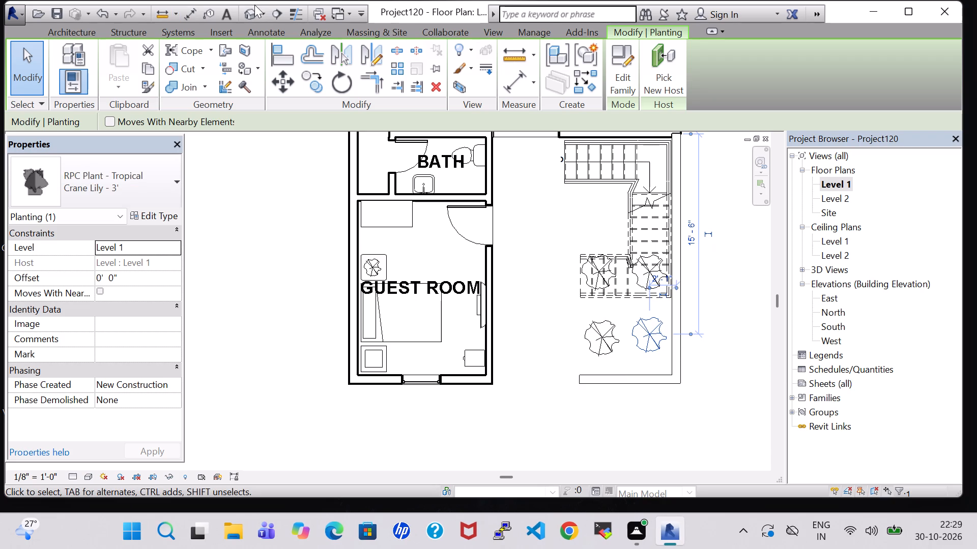
Examine the repositioned plants, stair, low corner wall and roof railing in the 3D view, finishing on a front view of the whole house.
left_click(247, 18)
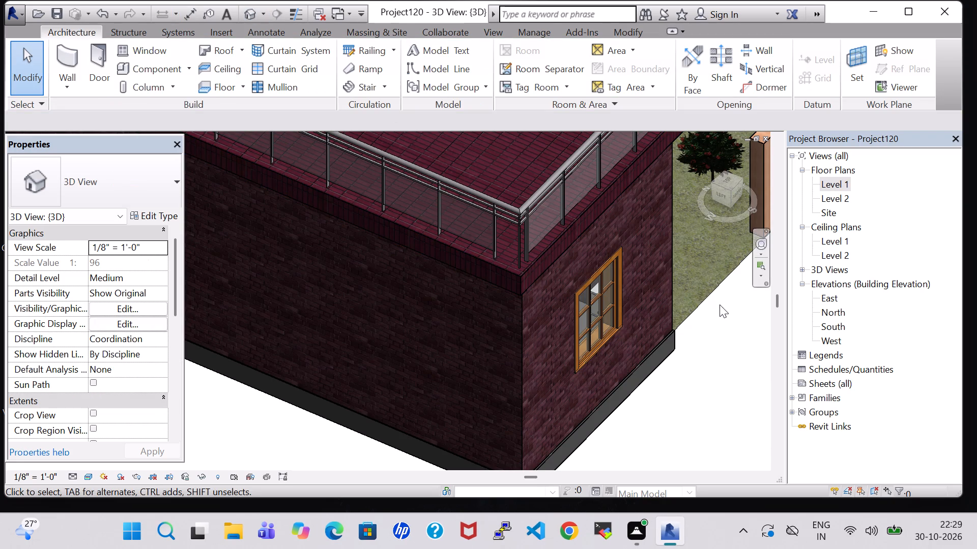
middle_click_drag(720, 304, 615, 293)
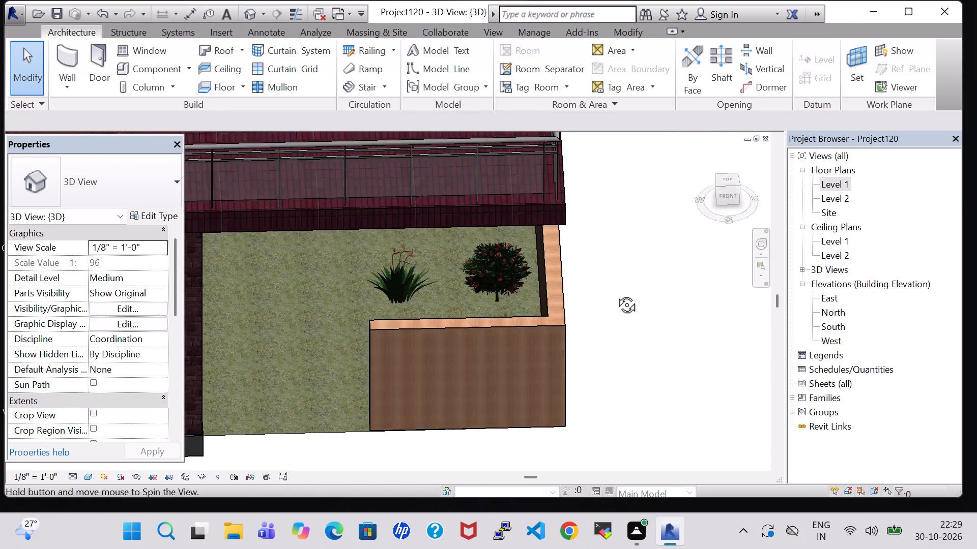
middle_click_drag(615, 293, 615, 294)
scroll(486, 313, "down", 1)
middle_click_drag(464, 303, 465, 254, "shift")
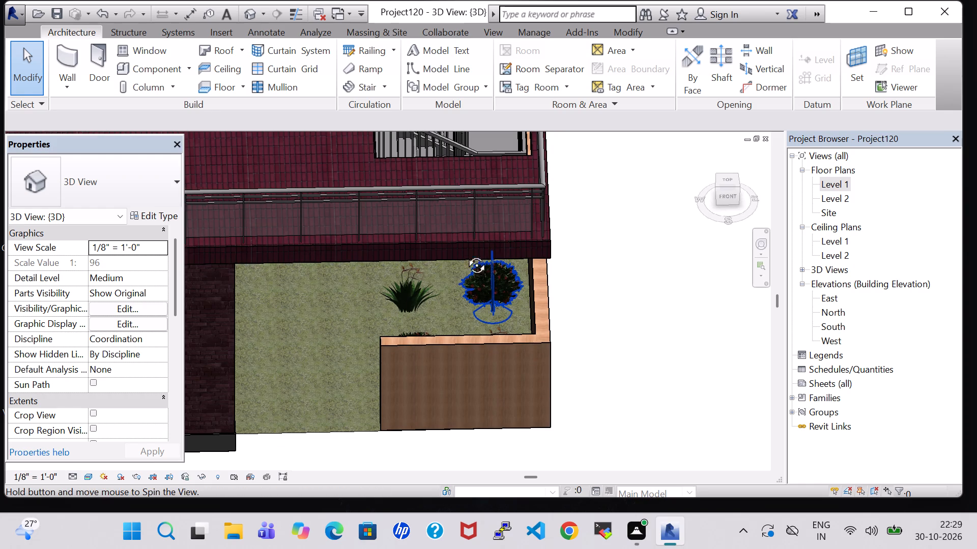
middle_click_drag(465, 254, 465, 200, "shift")
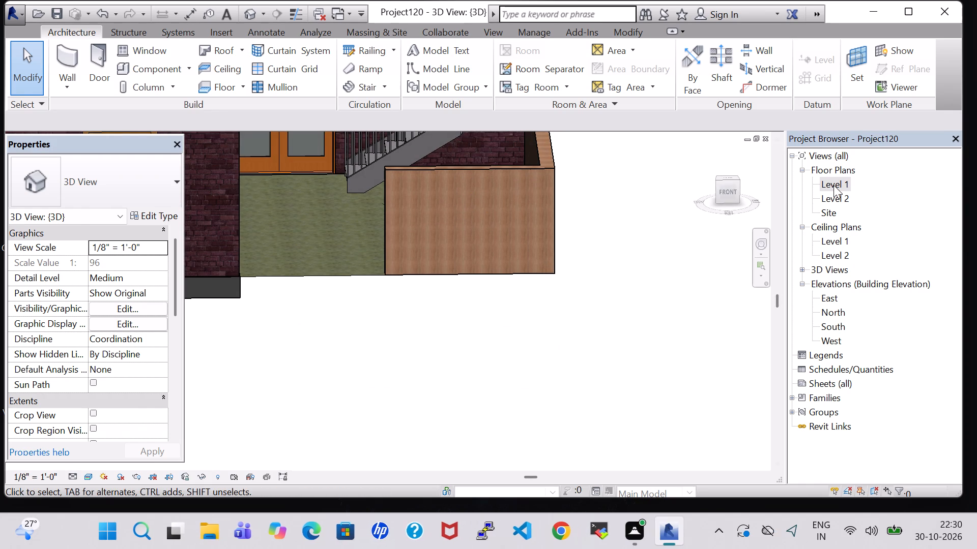
double_click(834, 185)
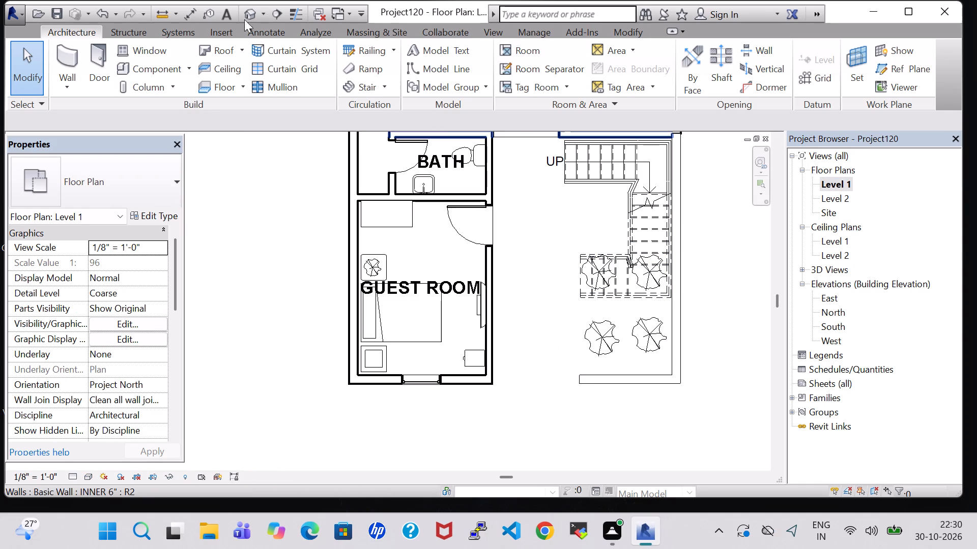
left_click(244, 14)
middle_click_drag(358, 272, 367, 230, "shift")
scroll(367, 229, "down", 4)
middle_click_drag(367, 218, 367, 256, "shift")
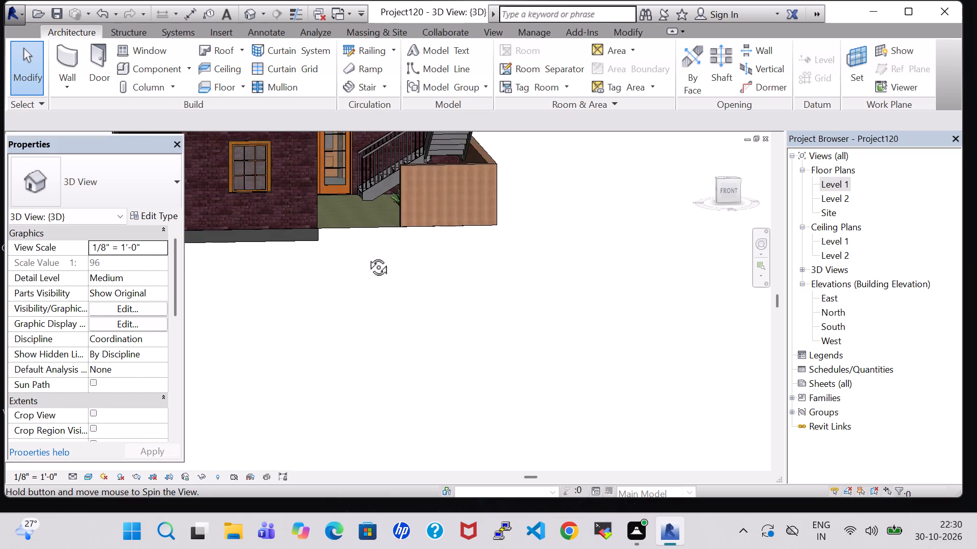
middle_click_drag(367, 256, 358, 299, "shift")
scroll(346, 267, "down", 1)
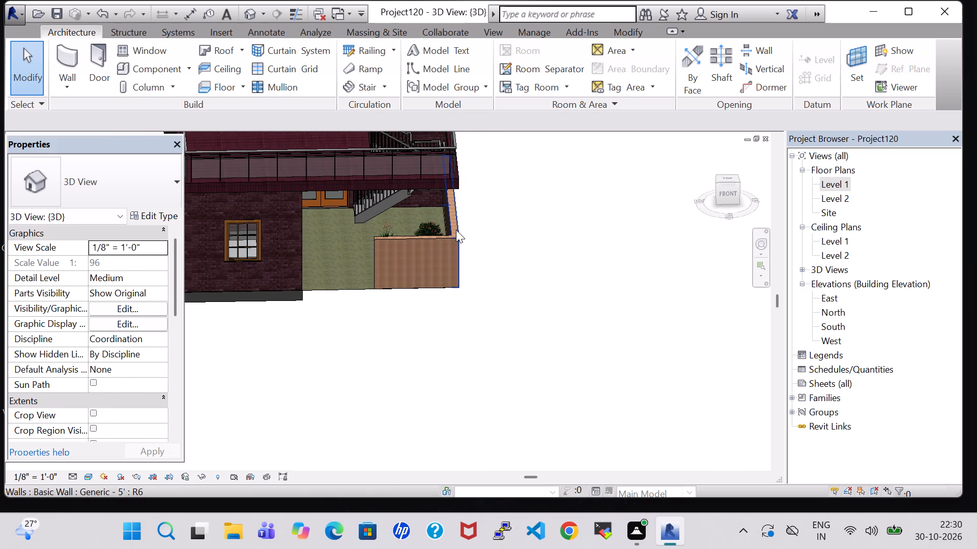
middle_click_drag(456, 230, 516, 304)
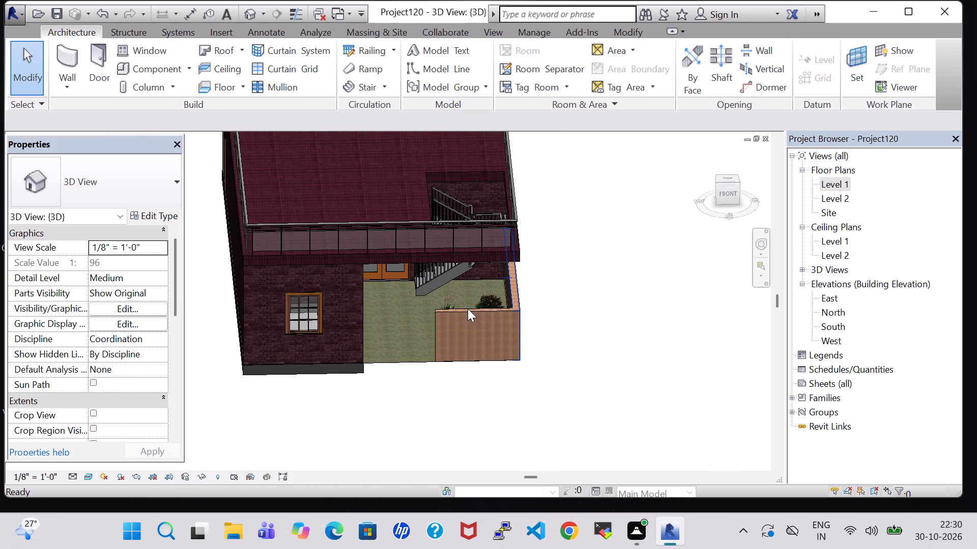
middle_click_drag(457, 308, 462, 258, "shift")
middle_click_drag(532, 255, 512, 260)
middle_click_drag(578, 233, 642, 334)
middle_click_drag(617, 333, 623, 333)
scroll(623, 333, "up", 1)
middle_click_drag(623, 333, 622, 314, "shift")
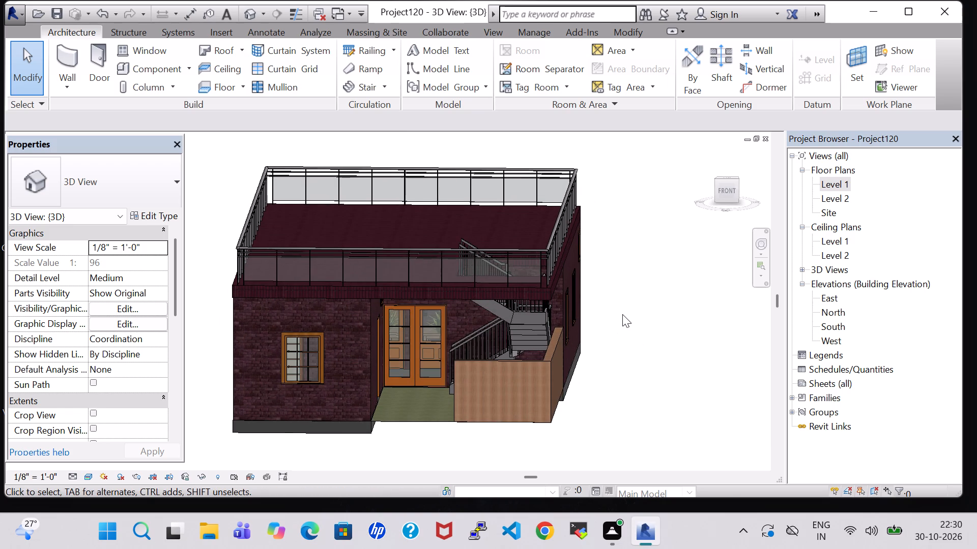
middle_click_drag(622, 314, 632, 314)
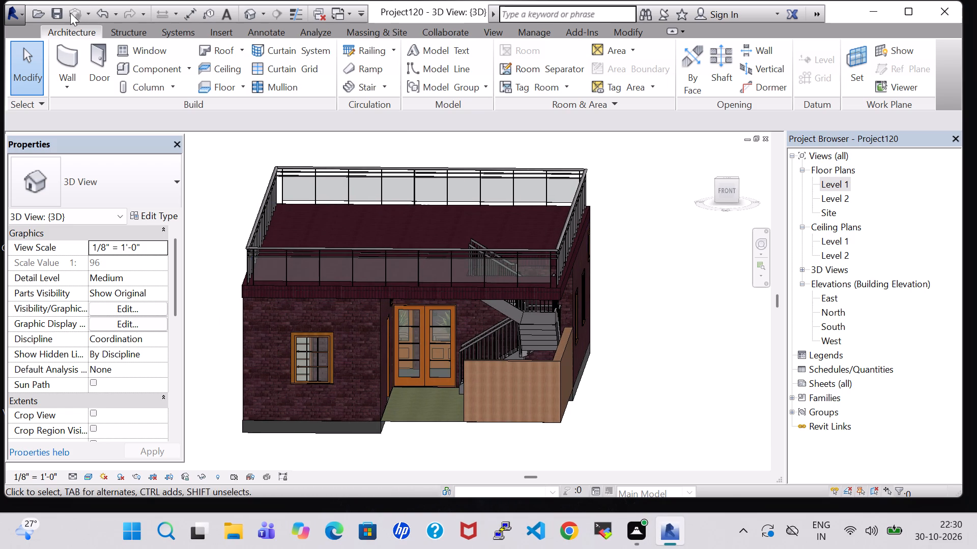
Save the project.
left_click(59, 12)
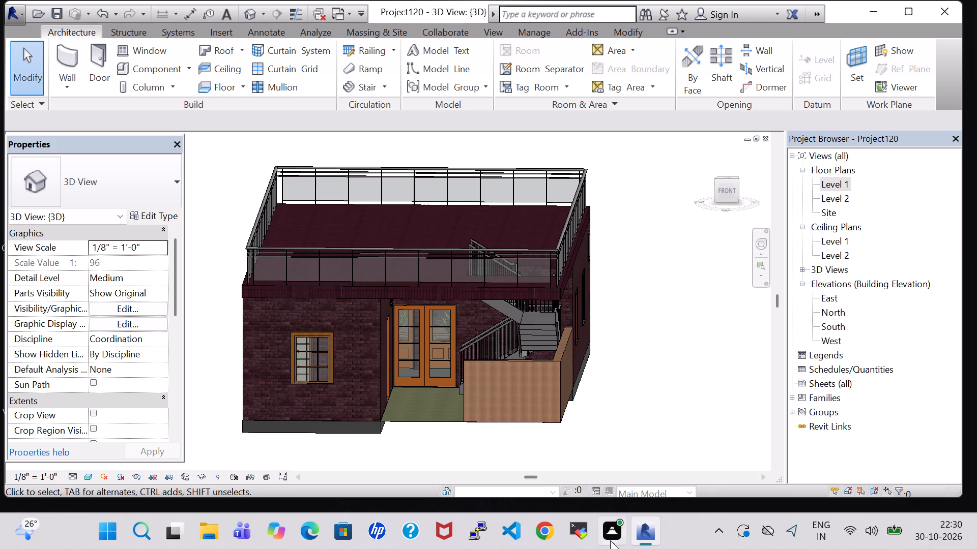
Export the model as an IFC 2x3 file named Project120 in the work folder.
left_click(17, 20)
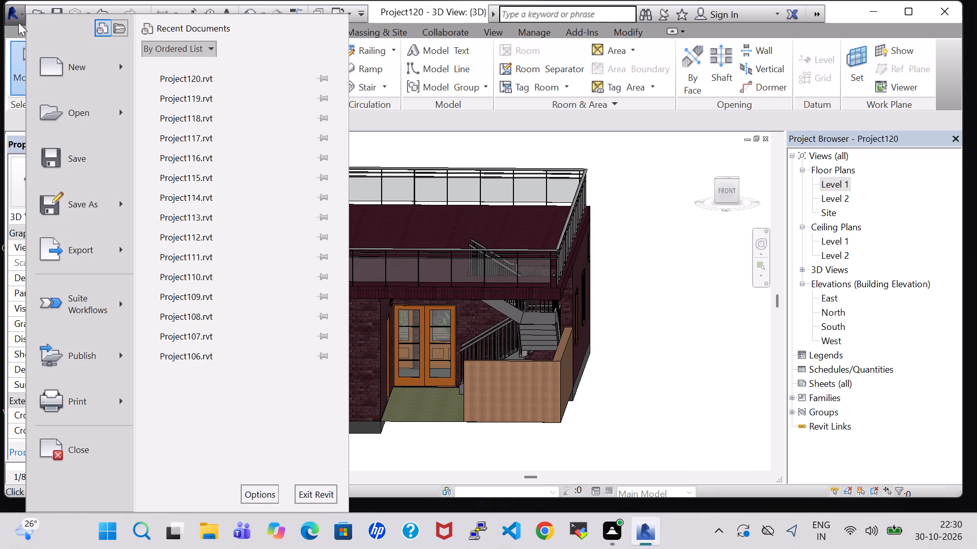
left_click(84, 249)
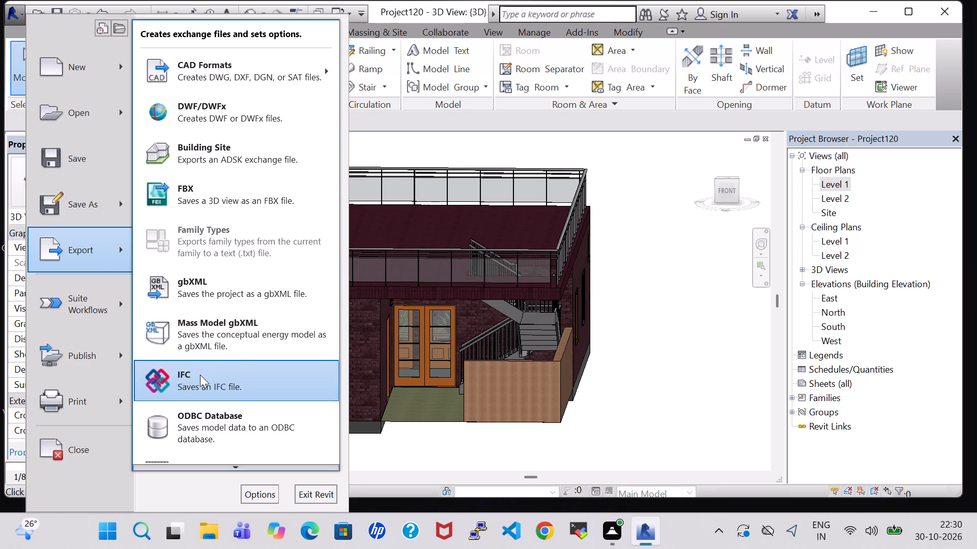
left_click(200, 375)
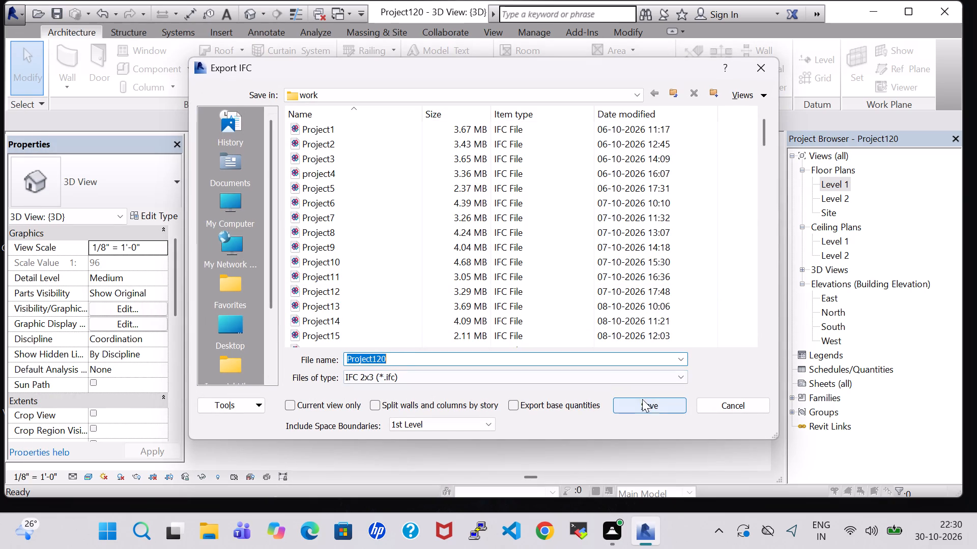
left_click(644, 400)
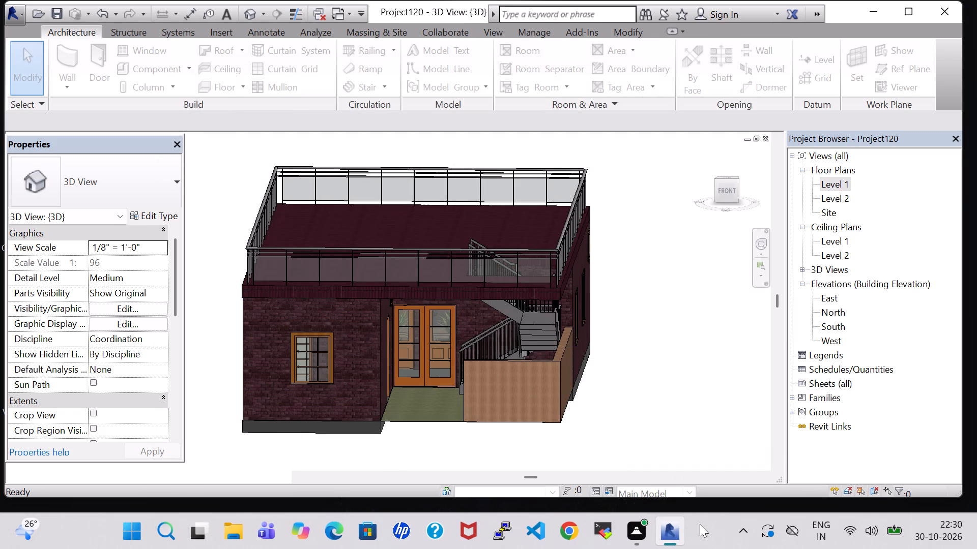